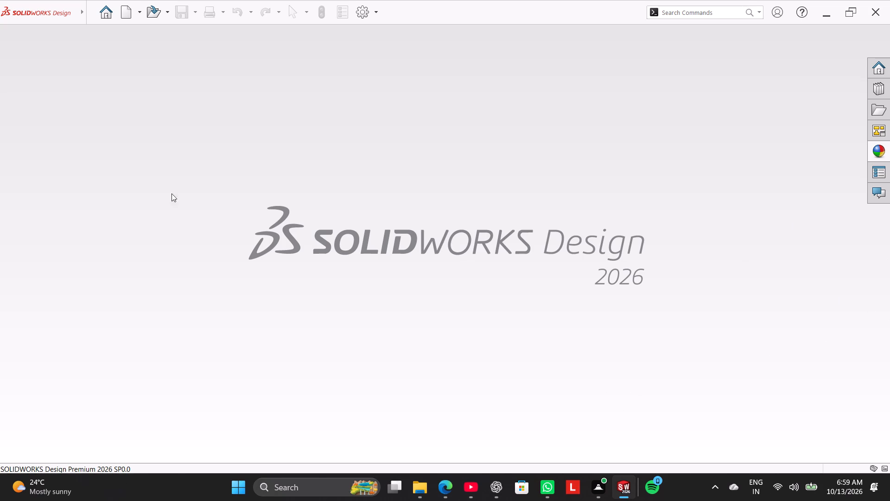
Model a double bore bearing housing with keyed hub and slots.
Create a new part document.
click(130, 15)
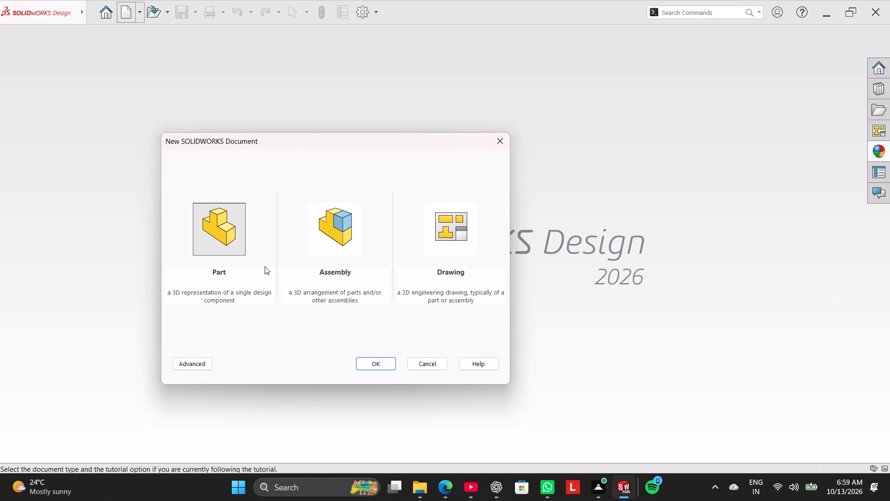
click(369, 366)
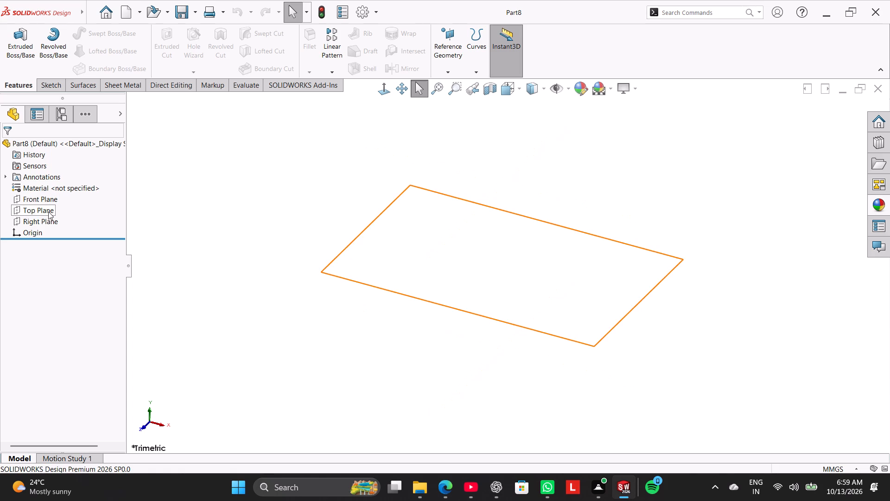
On the Right Plane, sketch two concentric circles centred on the origin, with radii of about 59 mm and 26 mm.
click(51, 219)
click(61, 209)
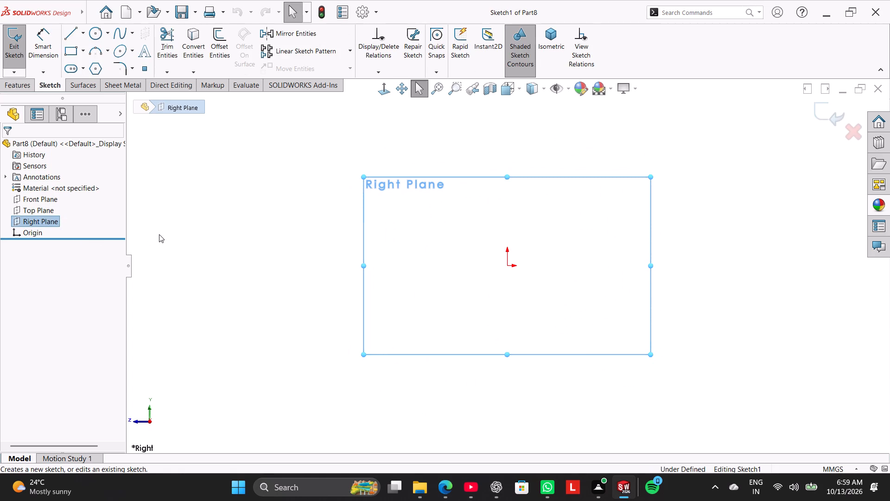
click(198, 186)
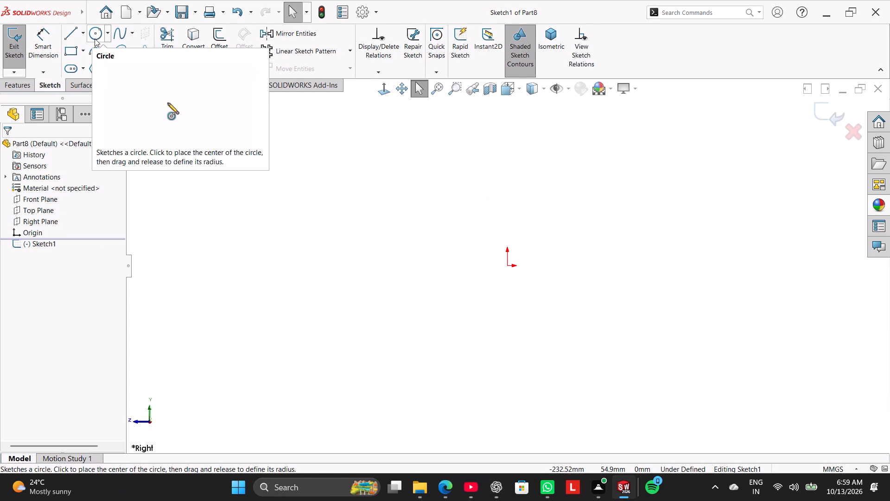
click(95, 39)
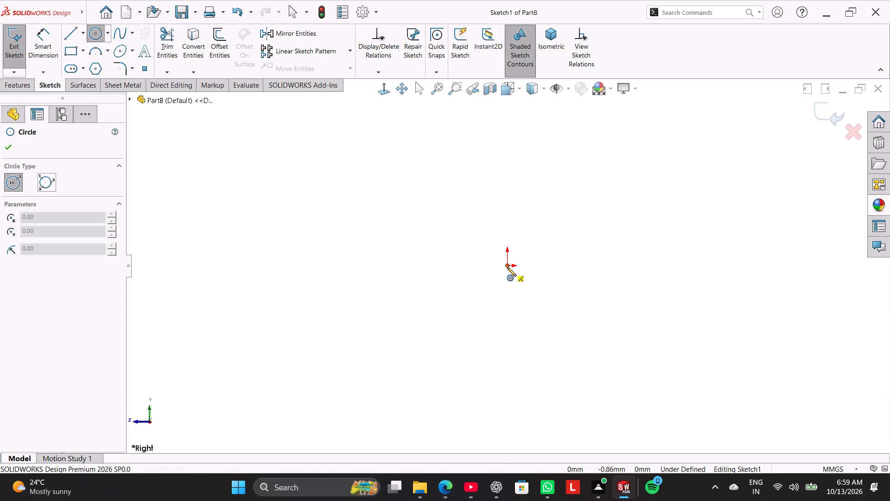
click(507, 267)
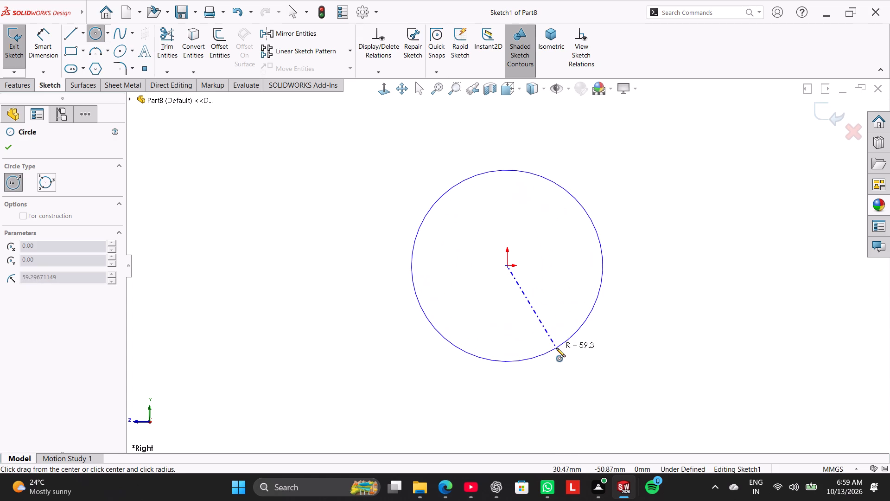
click(556, 348)
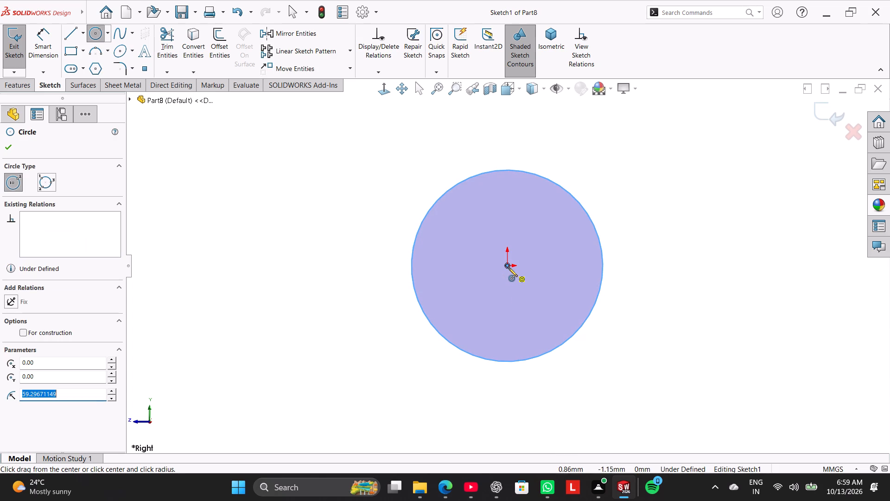
click(506, 266)
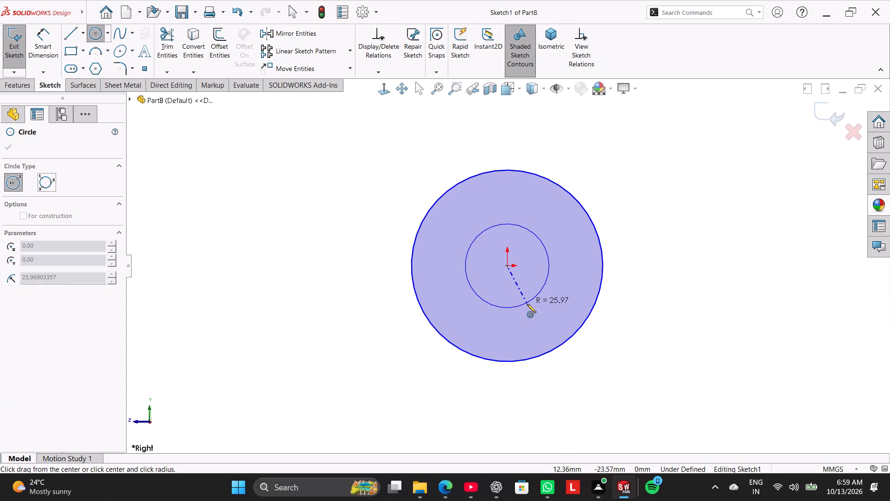
click(527, 304)
right_click(329, 240)
click(347, 250)
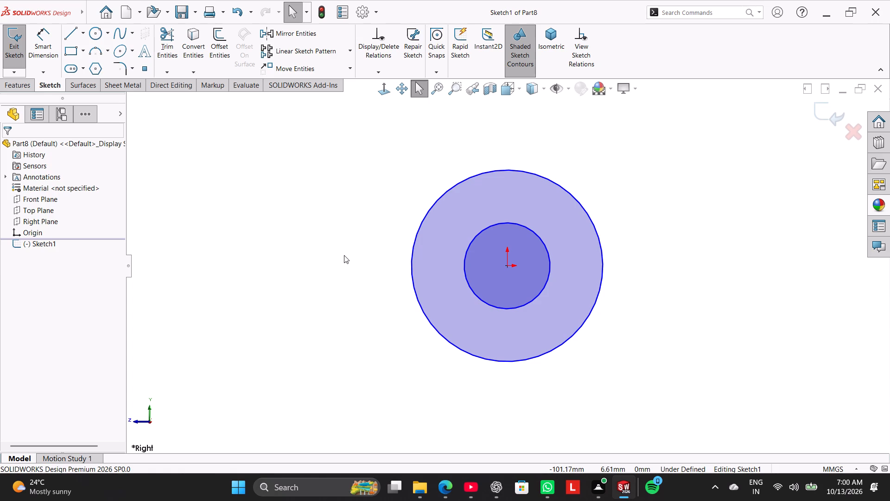
Dimension the larger circle with a diameter of 56 mm.
click(41, 45)
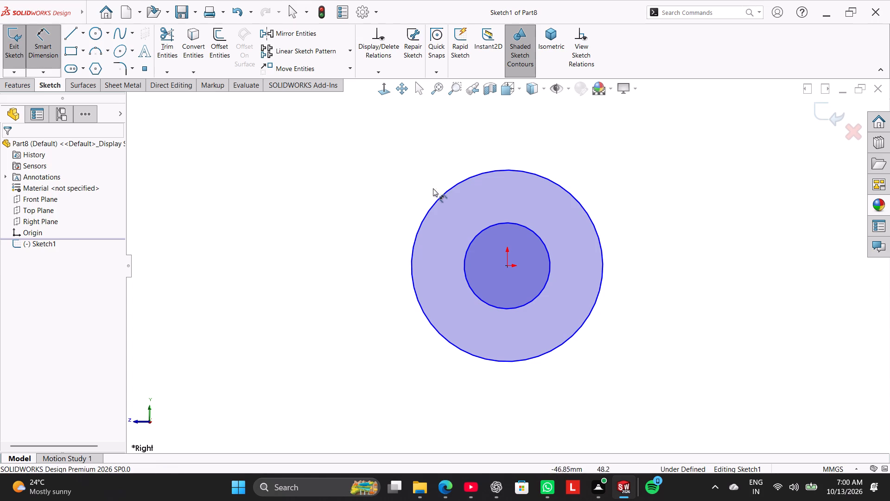
click(442, 196)
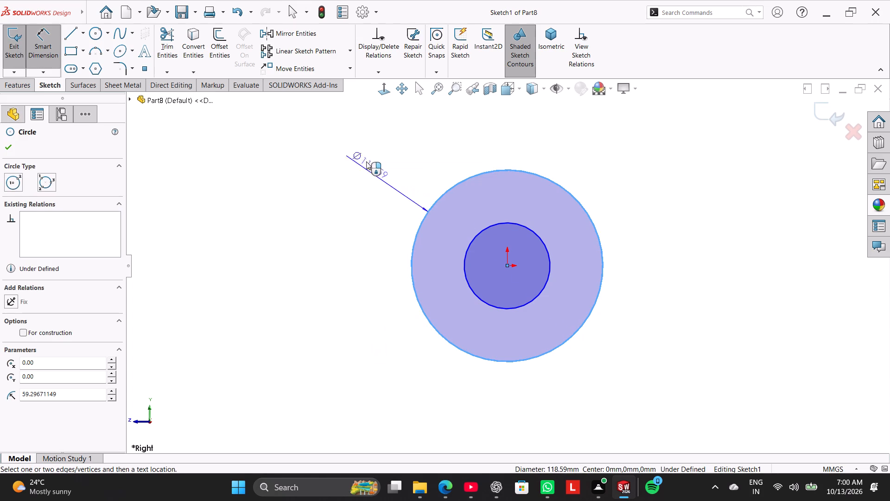
click(367, 153)
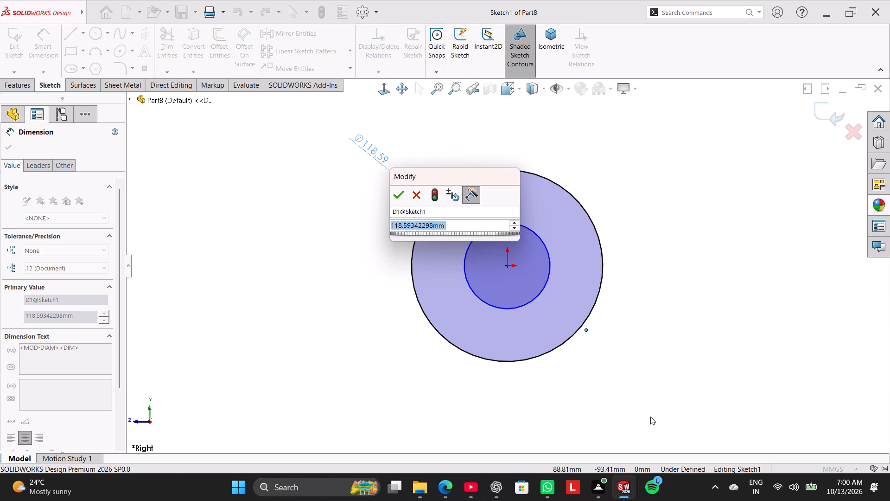
text(56)
key(Return)
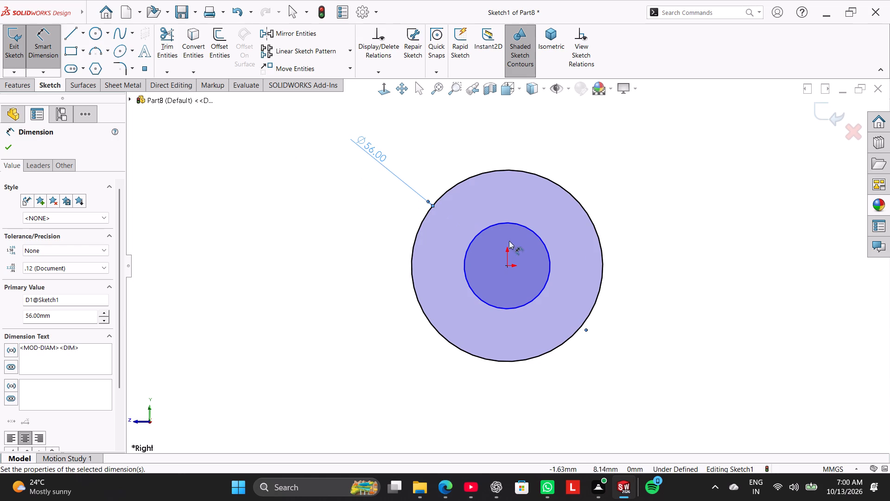
Dimension the other circle with a diameter of 80 mm and move its dimension text closer to the circle.
click(519, 225)
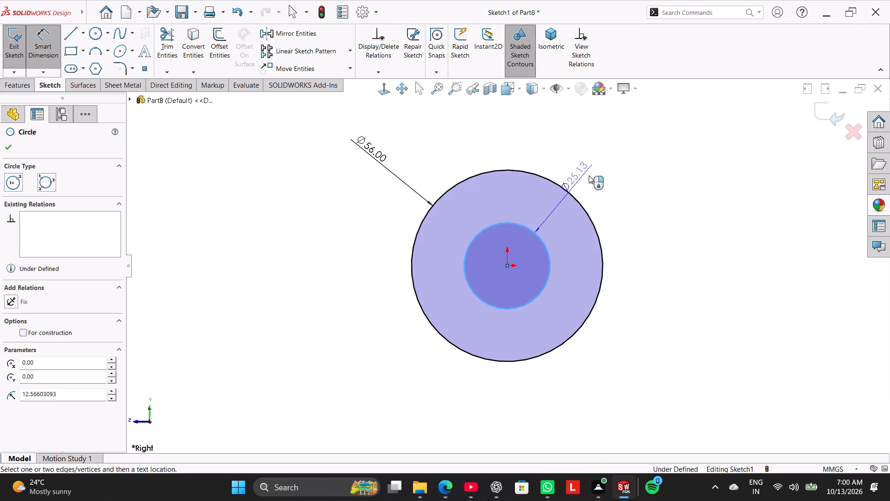
click(607, 153)
key(8)
key(0)
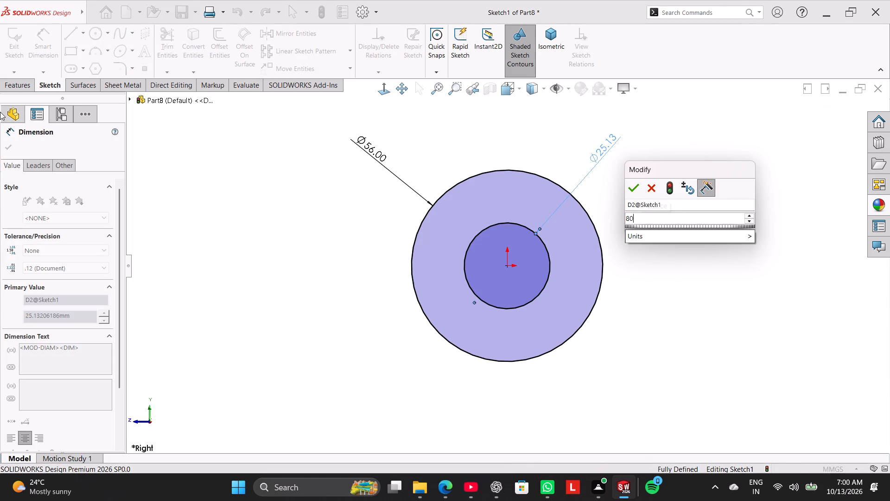
key(Return)
scroll(695, 177, up, 2)
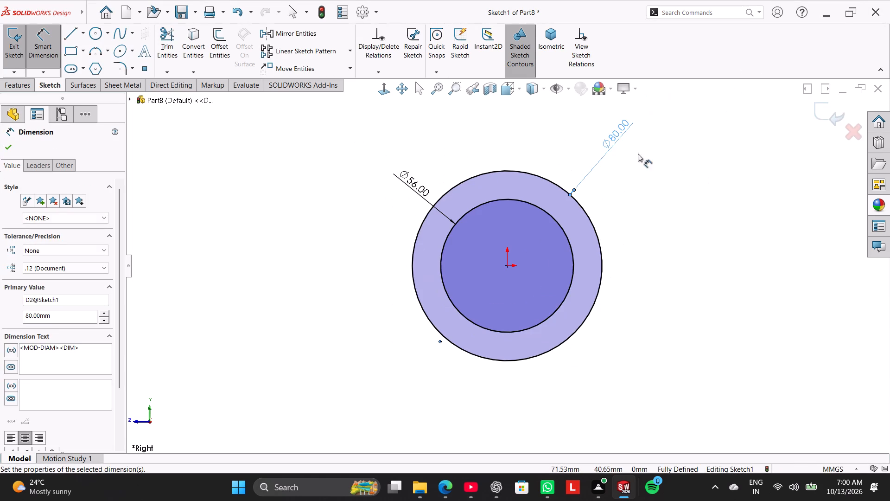
drag(621, 130, 601, 174)
right_click(710, 177)
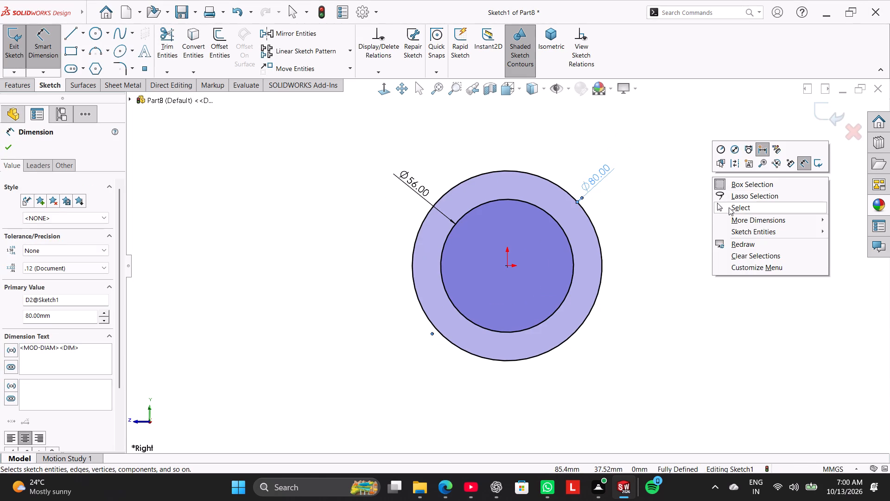
click(729, 207)
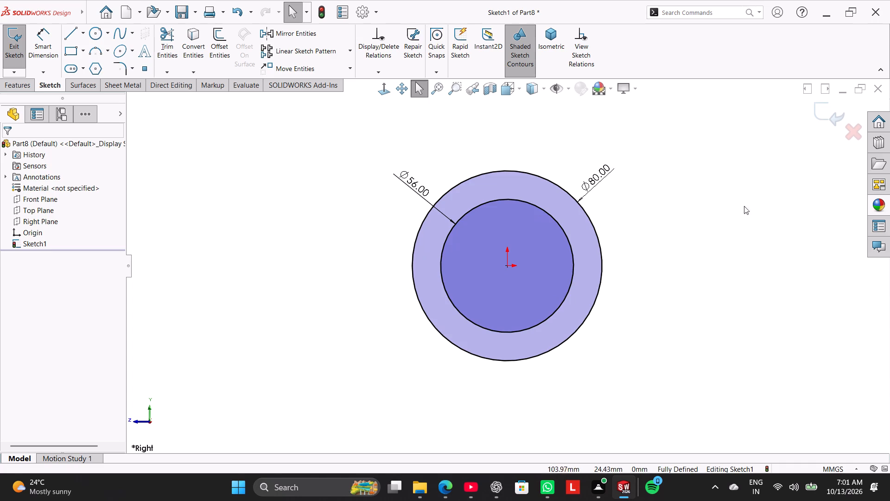
Extrude the ring profile 60 mm using the Mid Plane end condition.
click(24, 82)
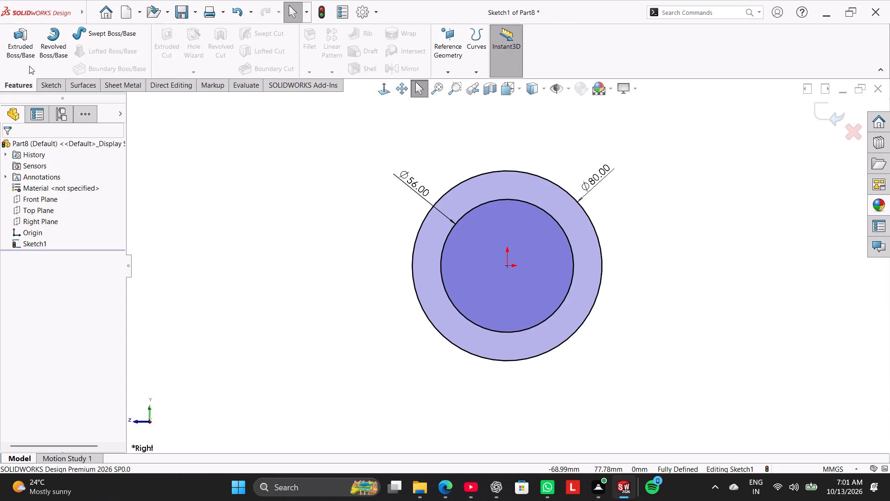
click(19, 50)
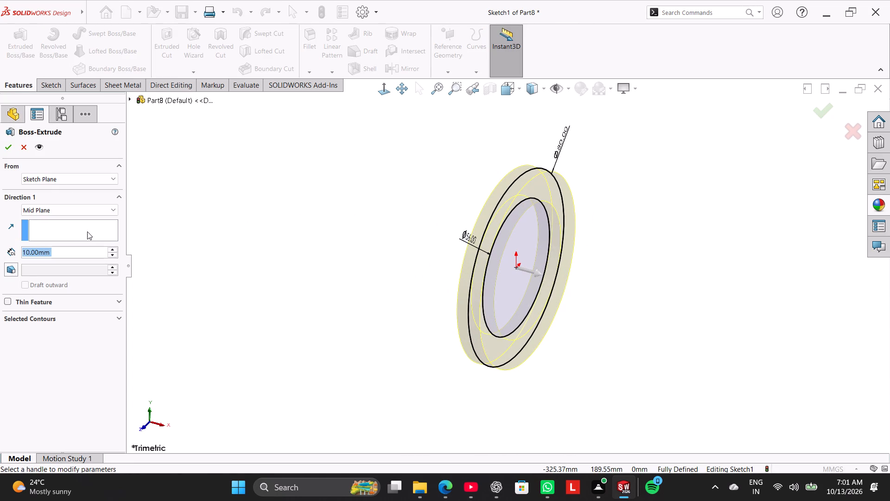
click(96, 209)
click(96, 209)
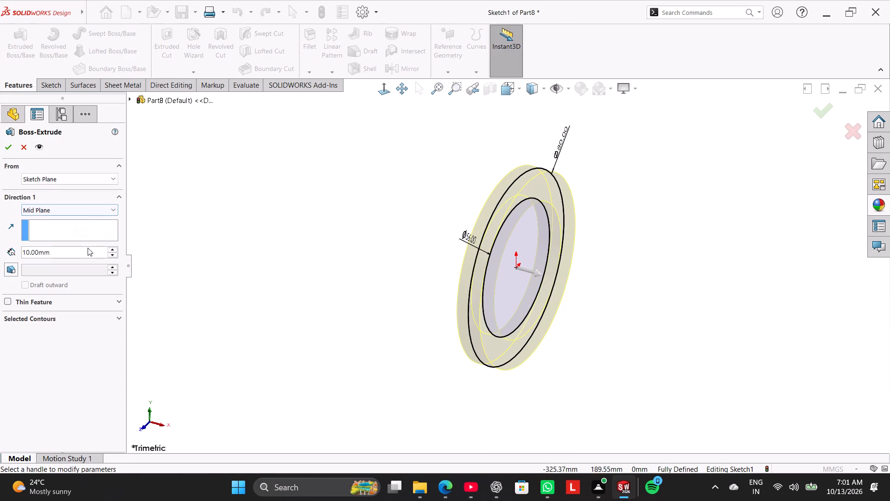
double_click(88, 248)
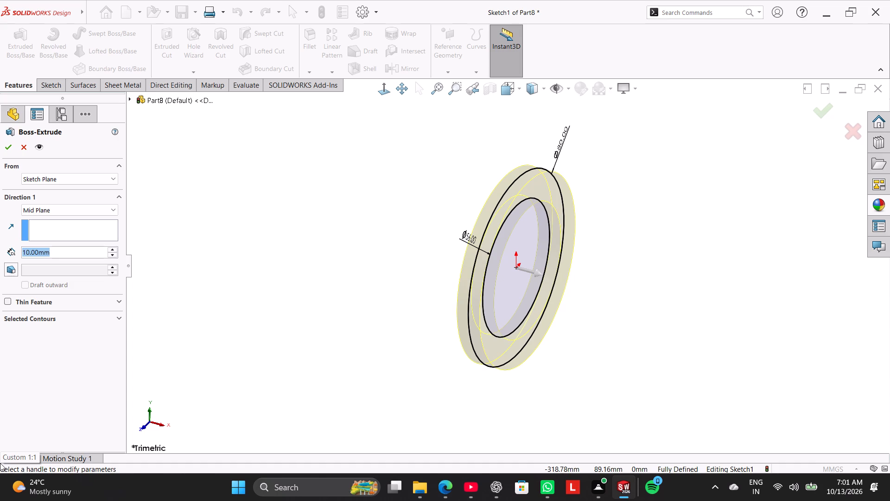
text(60)
key(Return)
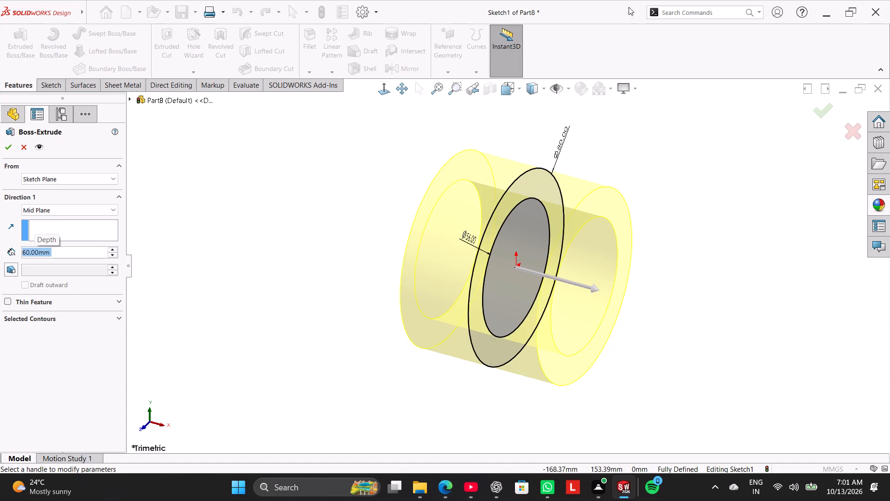
click(12, 149)
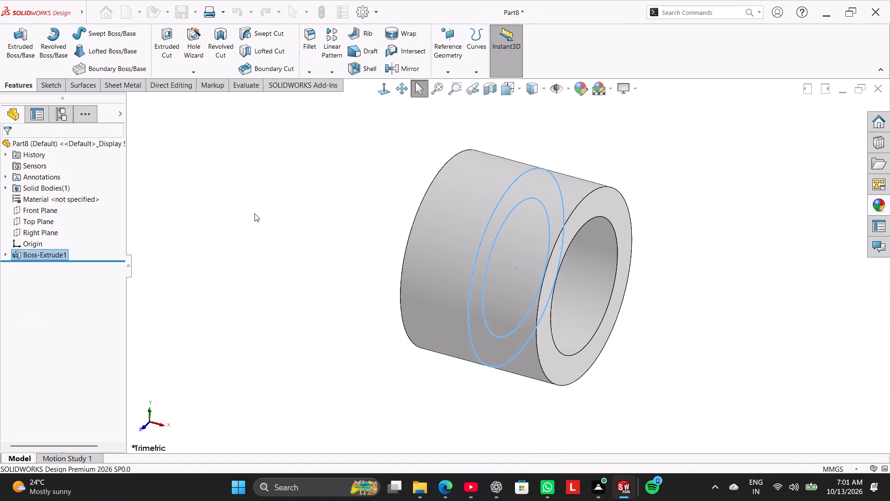
click(313, 224)
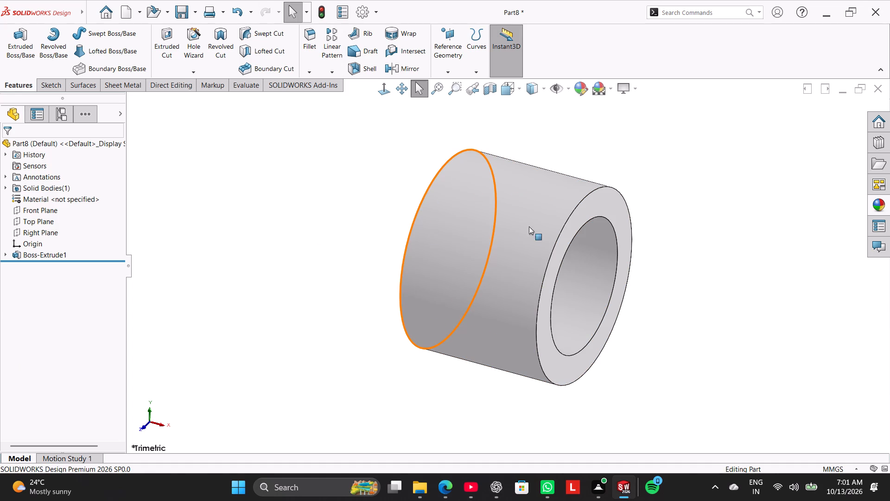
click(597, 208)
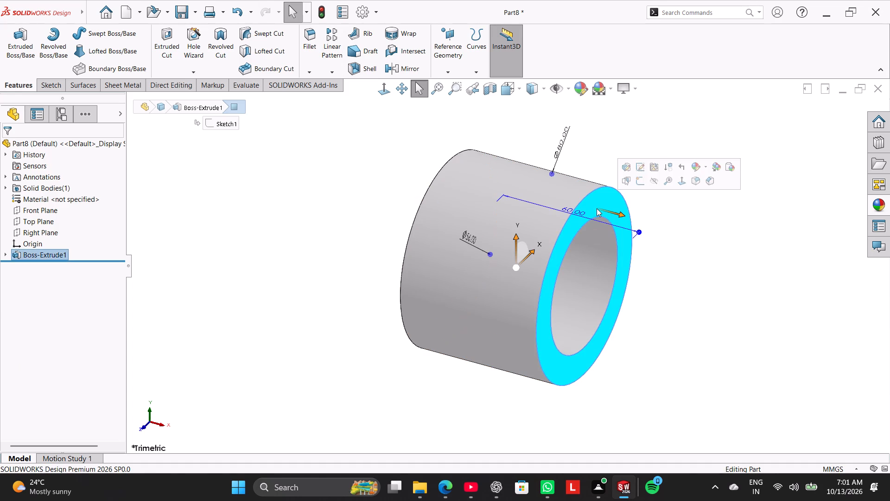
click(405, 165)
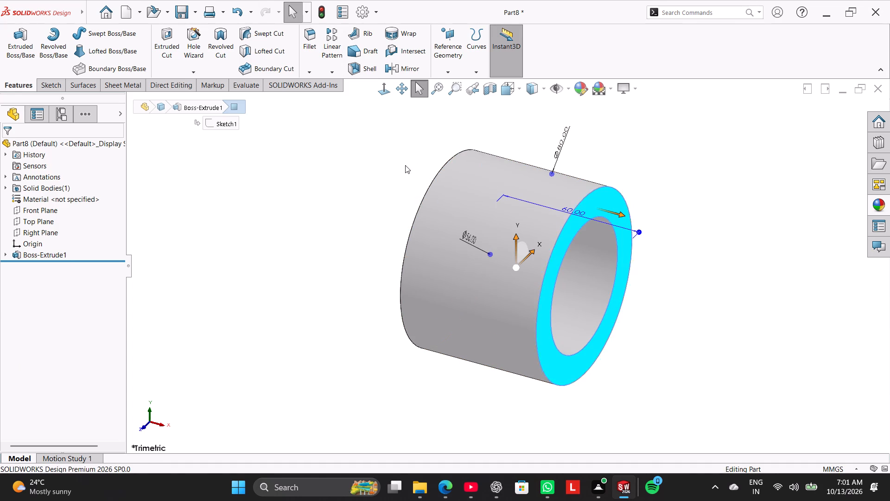
Start a new sketch on the Right Plane.
click(55, 230)
click(67, 218)
click(221, 213)
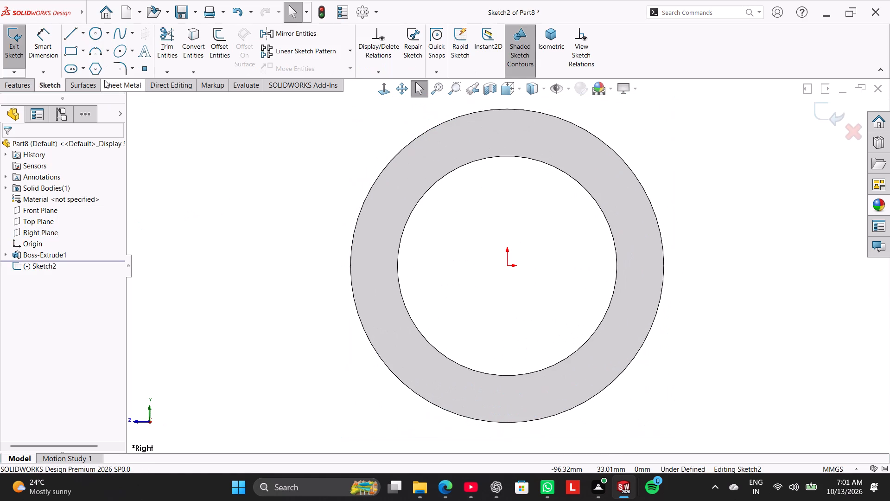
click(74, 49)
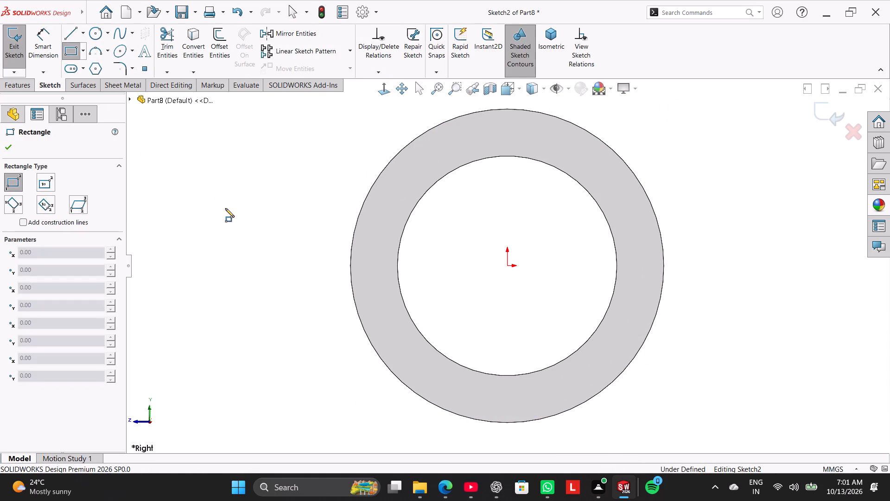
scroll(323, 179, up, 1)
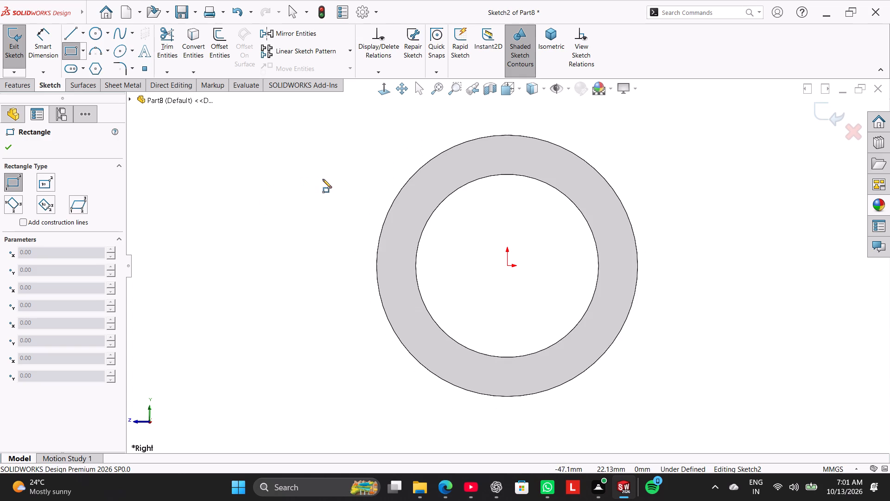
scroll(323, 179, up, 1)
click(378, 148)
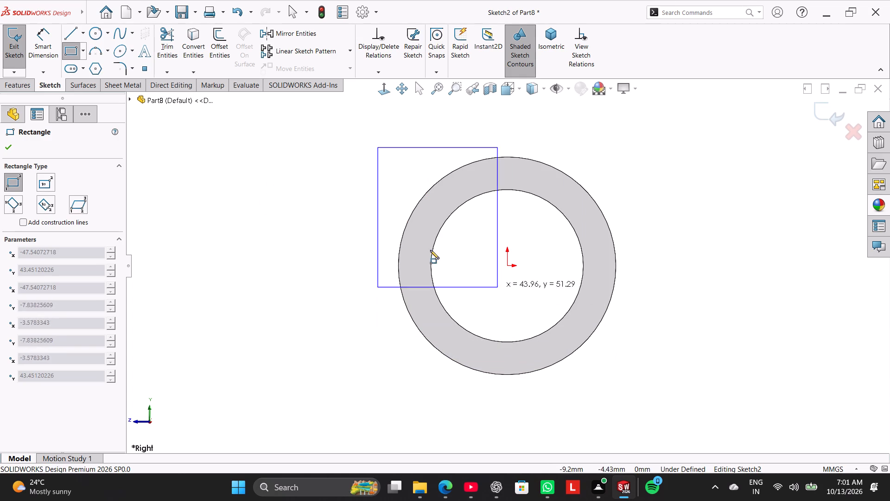
Sketch a center rectangle about 138 mm wide, centred on the origin and enclosing the ring.
click(82, 52)
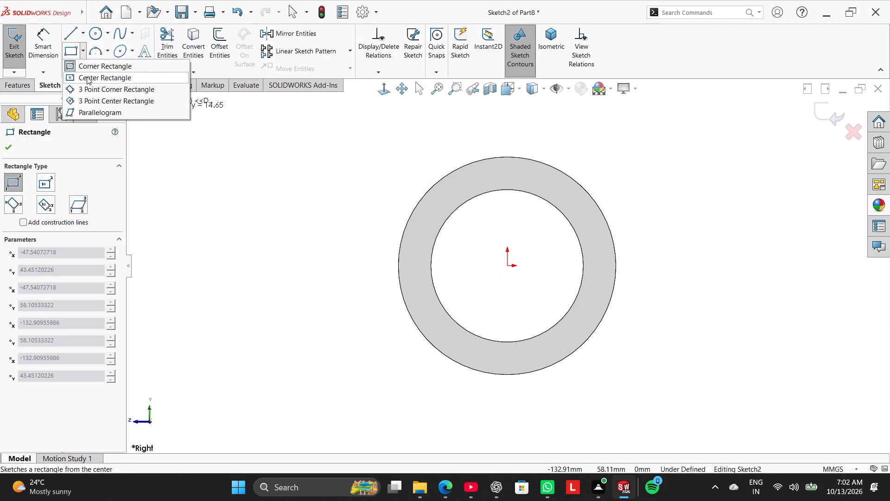
click(87, 77)
click(505, 266)
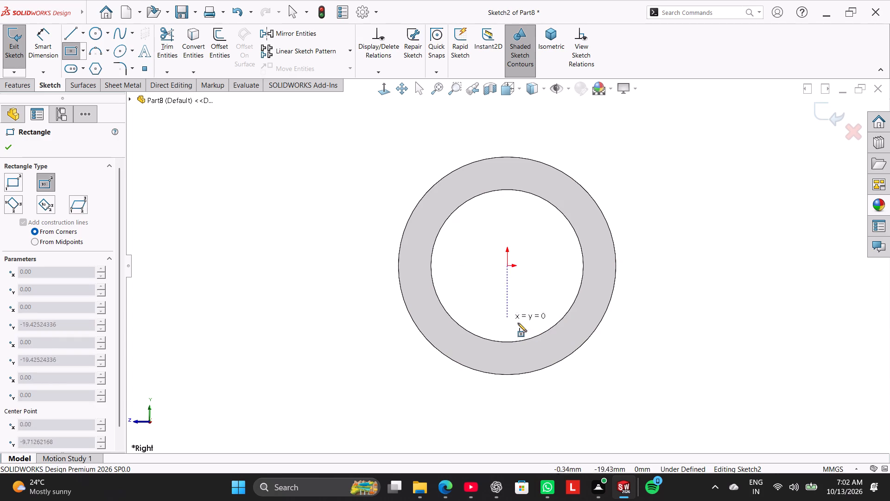
click(694, 388)
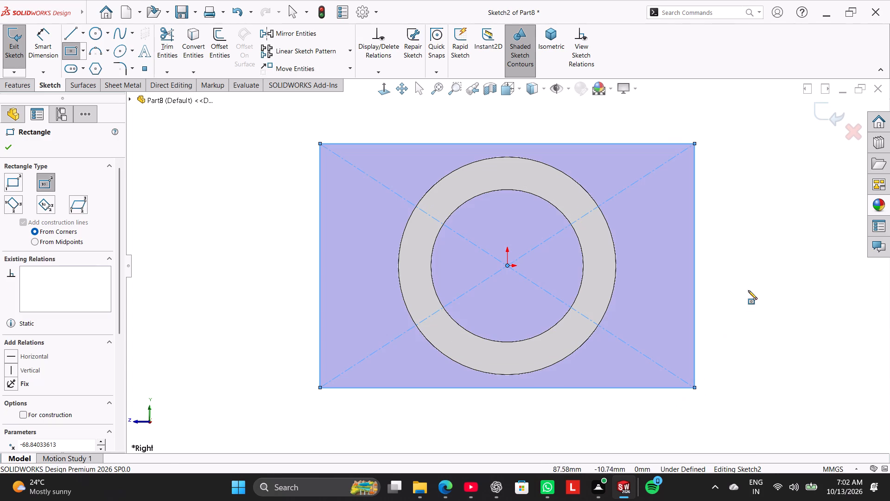
right_click(748, 290)
drag(766, 299, 760, 301)
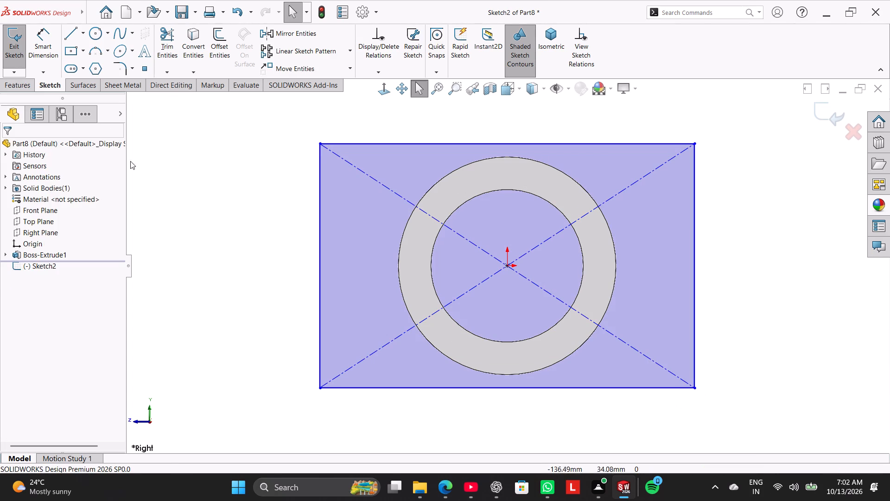
Dimension the width of the rectangle enclosing the ring at 100 mm.
click(49, 40)
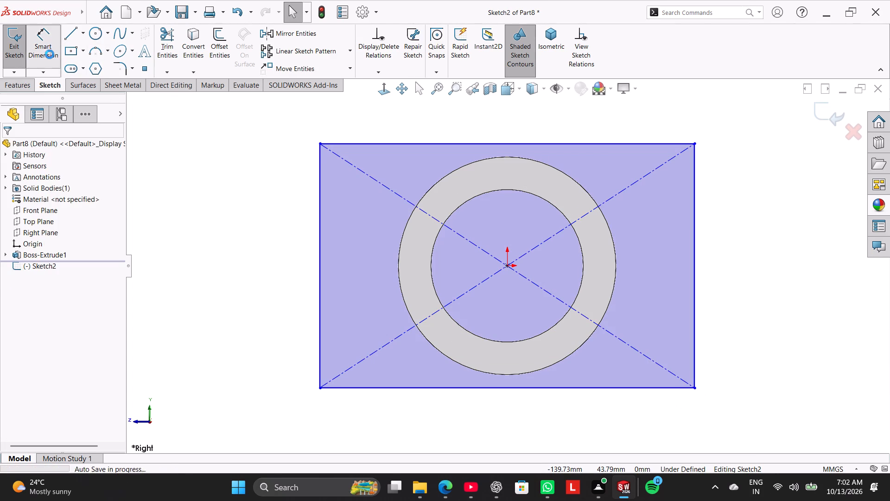
click(485, 141)
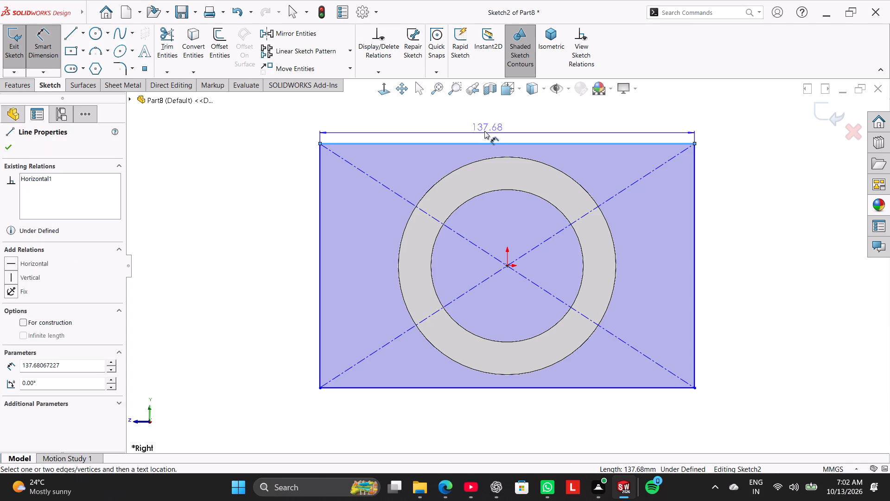
click(486, 123)
text(10)
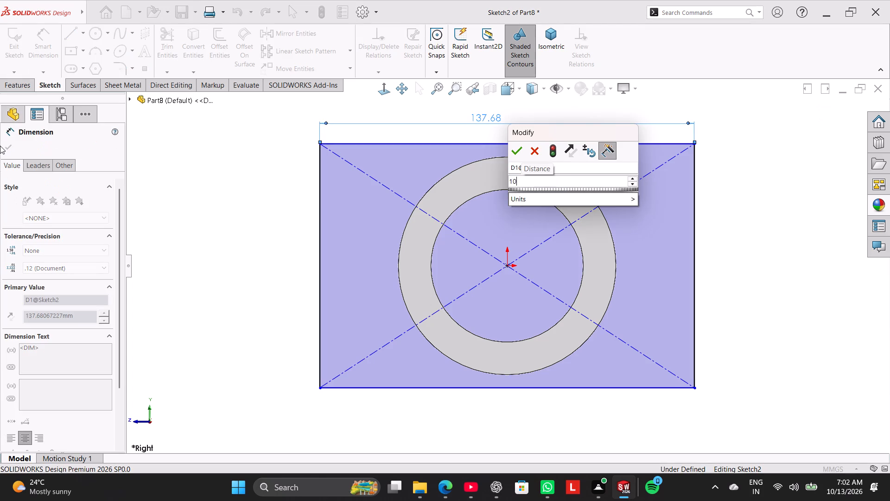
key(Return)
key(Return)
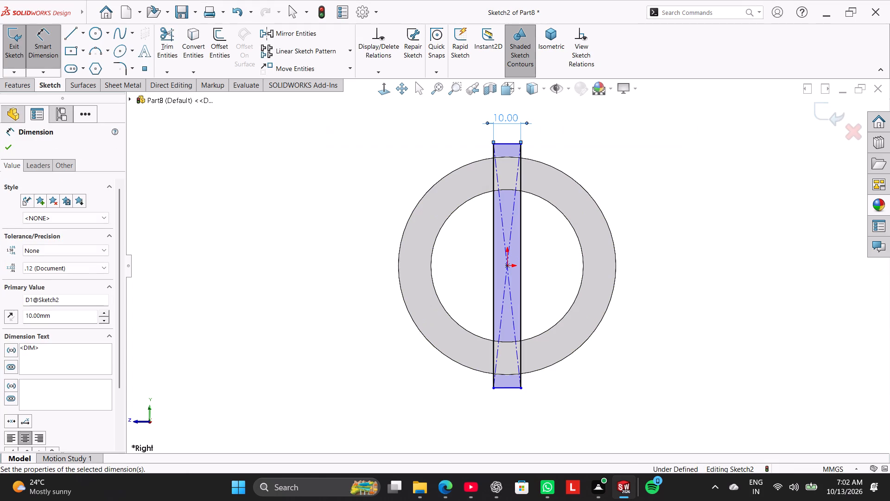
double_click(513, 115)
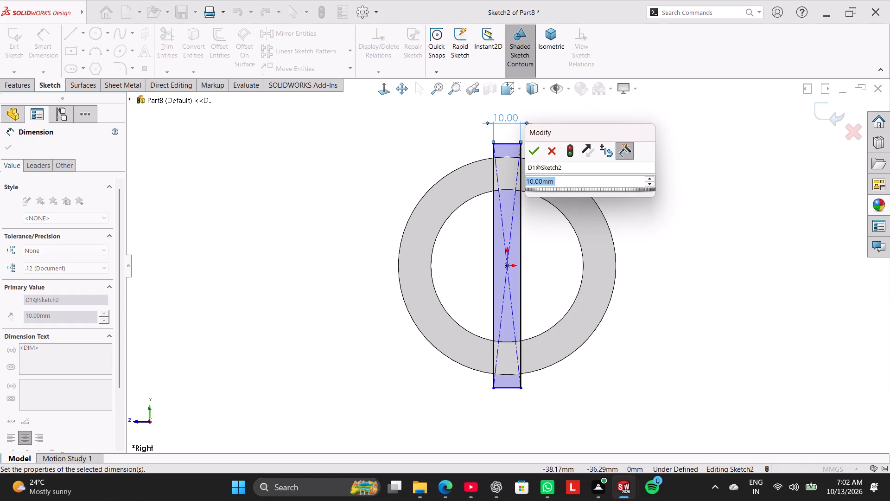
text(100)
key(Return)
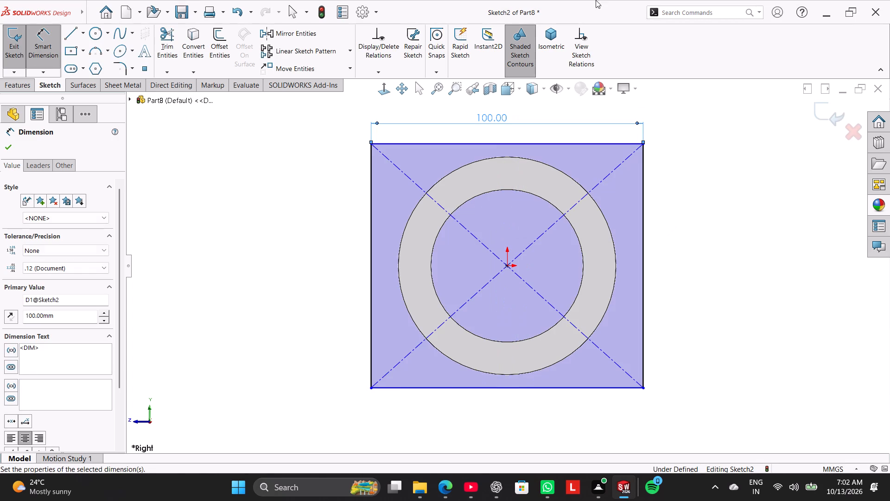
Dimension the rectangle's vertical side at 106 mm and leave the dimension command.
click(644, 234)
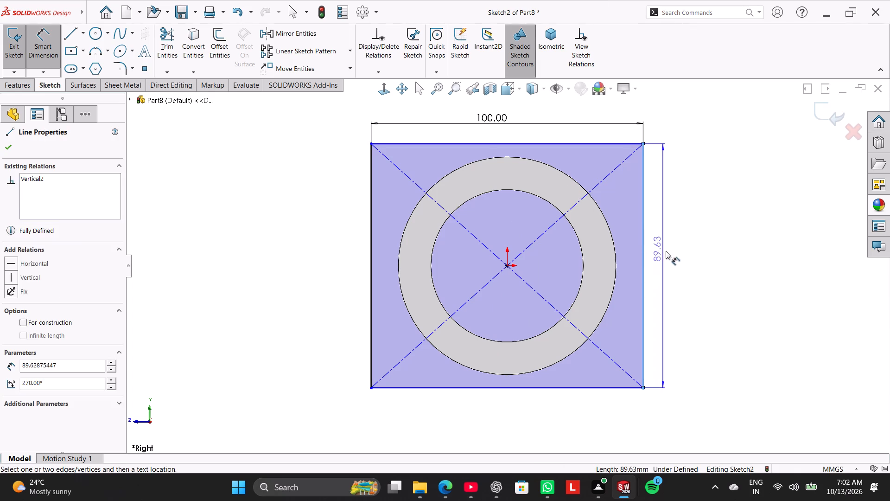
click(668, 258)
key(0)
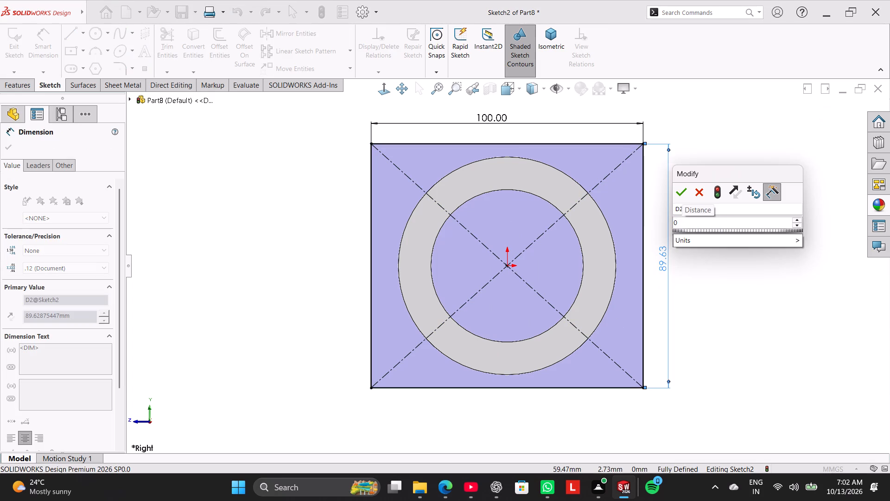
key(BackSpace)
text(106)
key(Return)
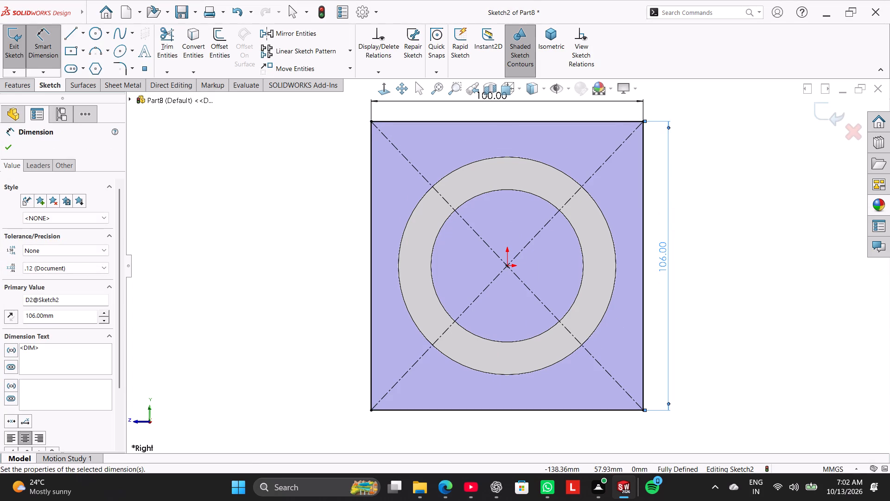
right_click(303, 175)
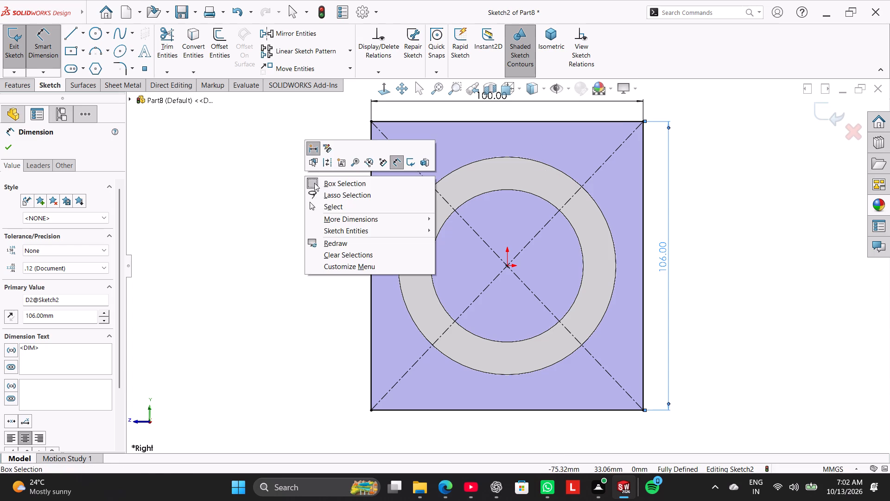
click(326, 203)
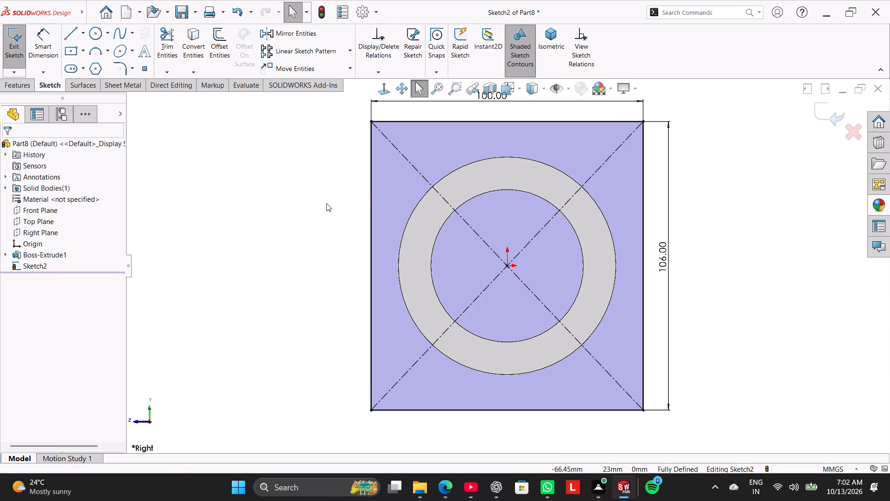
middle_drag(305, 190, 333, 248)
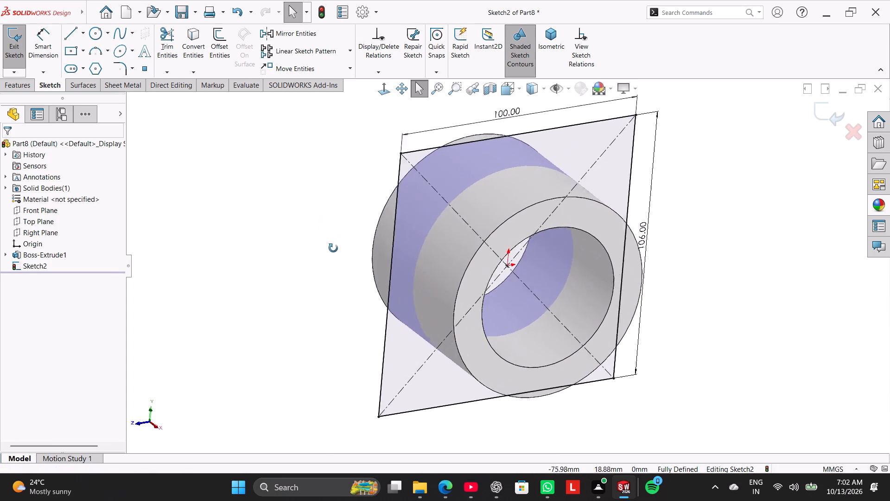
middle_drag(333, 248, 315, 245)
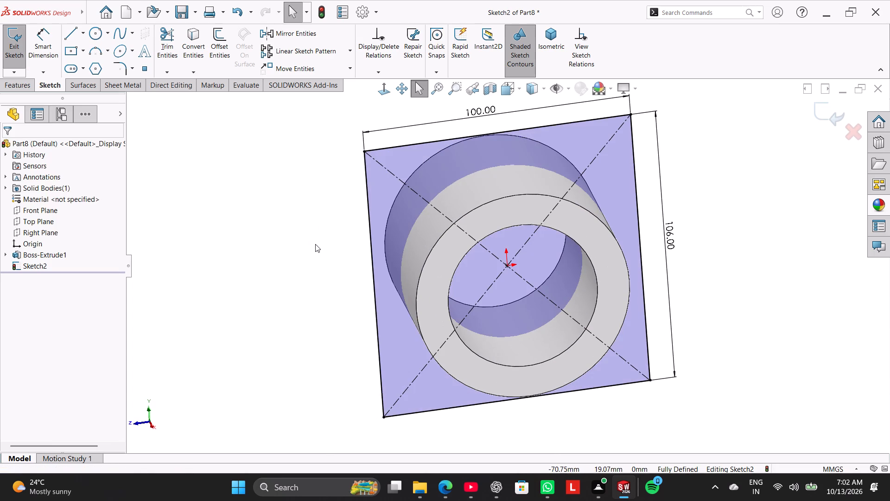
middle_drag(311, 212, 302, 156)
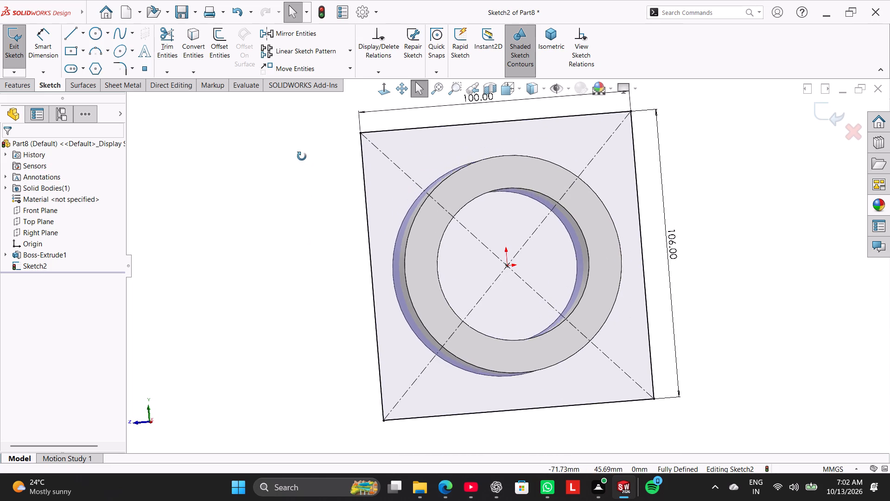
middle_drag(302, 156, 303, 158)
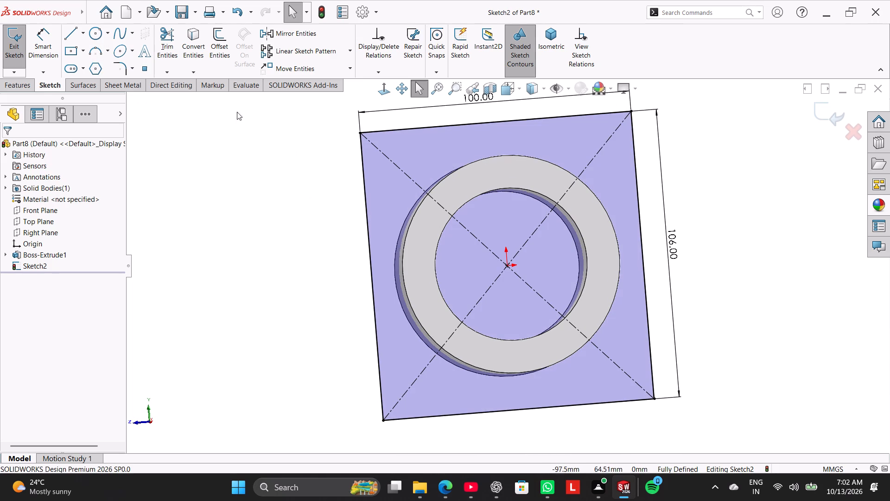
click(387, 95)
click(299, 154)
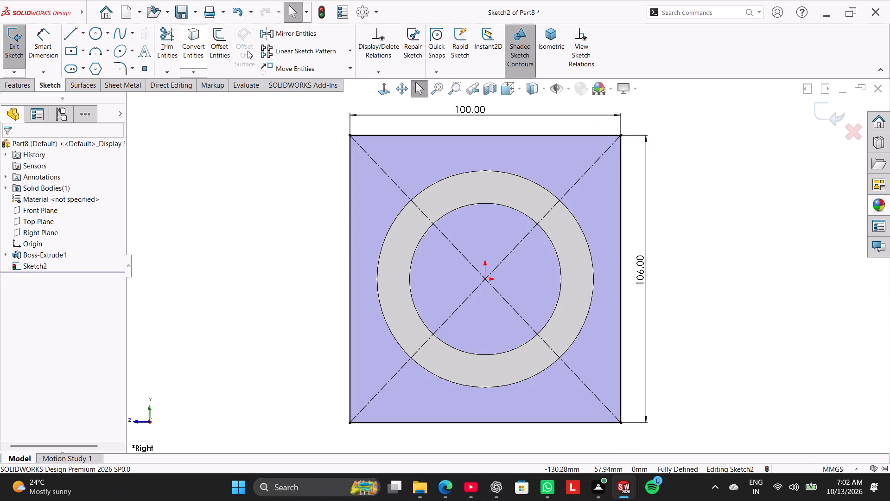
Convert the ring's outer circular edge into a circle in the current sketch.
click(199, 38)
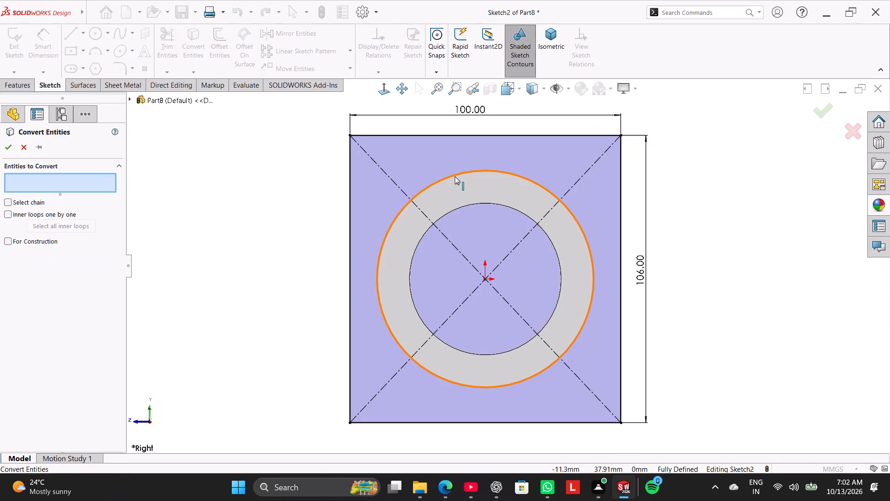
click(457, 174)
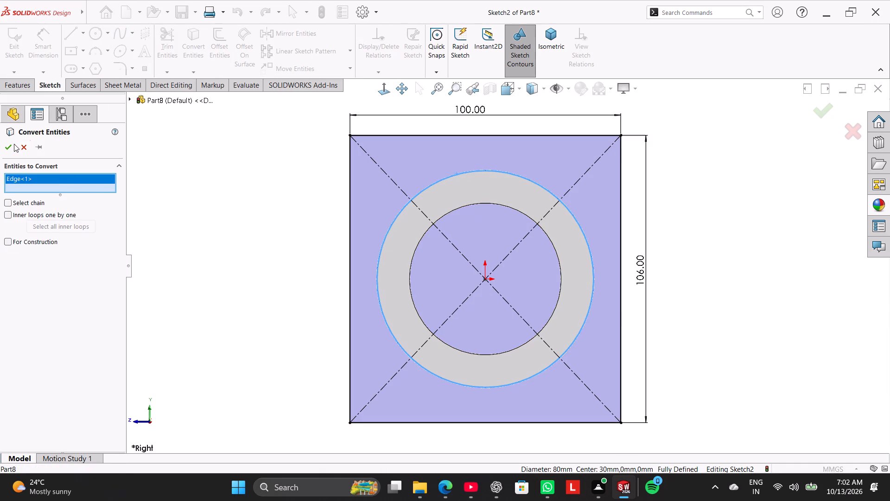
click(12, 146)
click(179, 173)
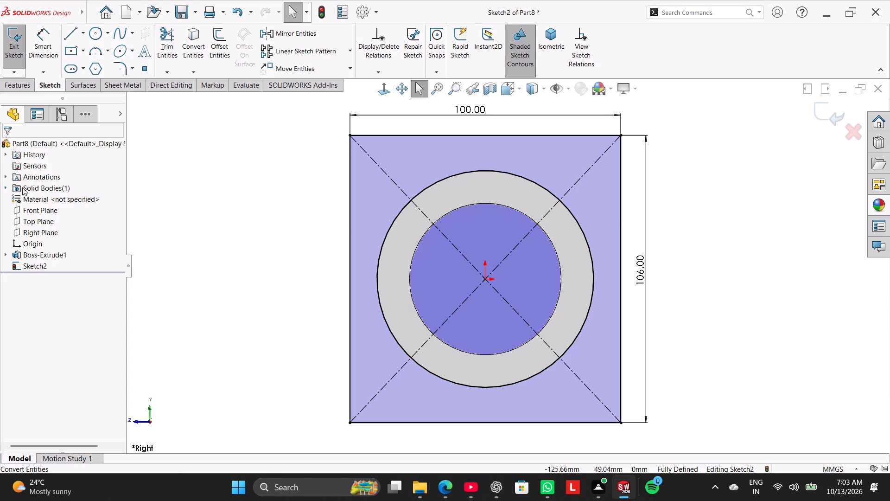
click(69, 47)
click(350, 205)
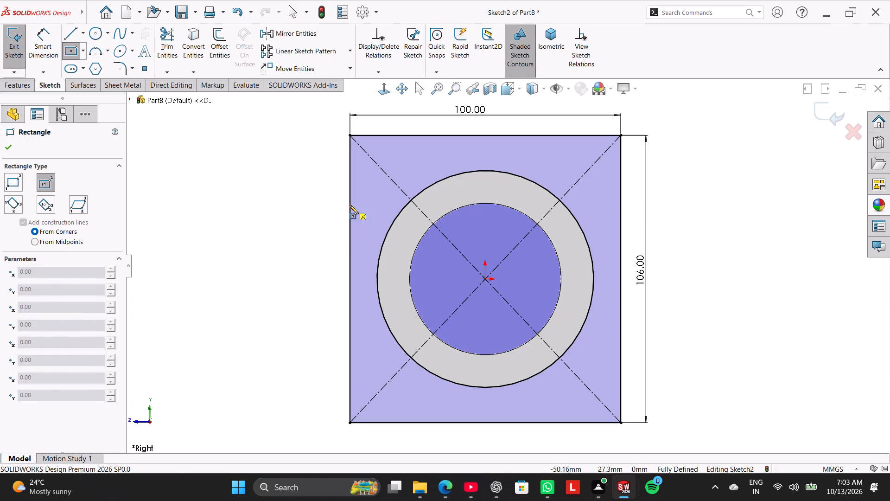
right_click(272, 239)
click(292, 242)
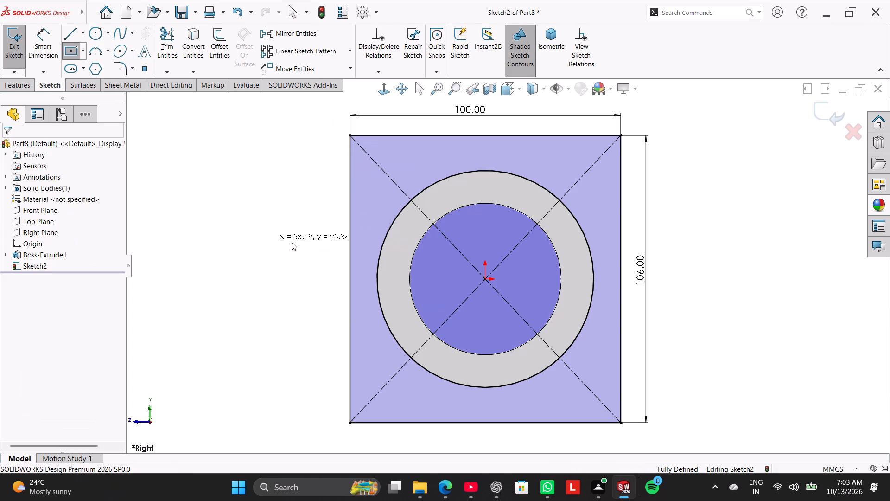
Sketch a center rectangle about 36 mm wide and 48 mm high, centred on the midpoint of the large rectangle's left side.
click(73, 52)
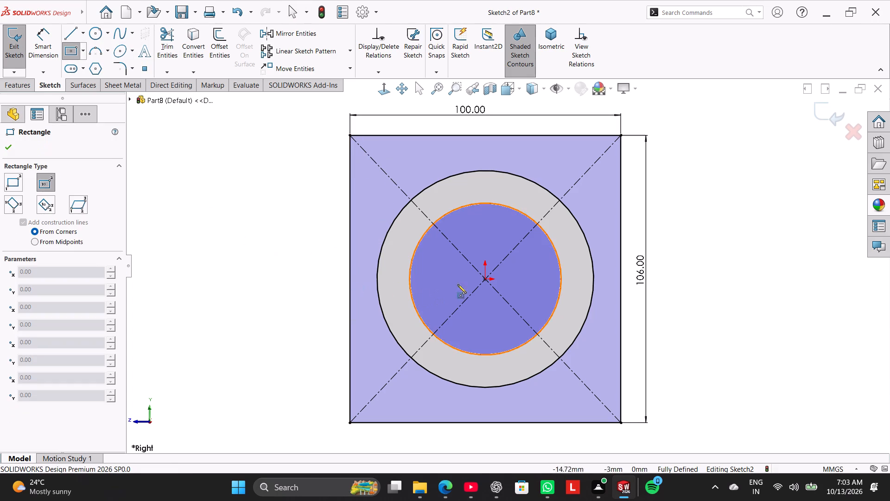
click(350, 279)
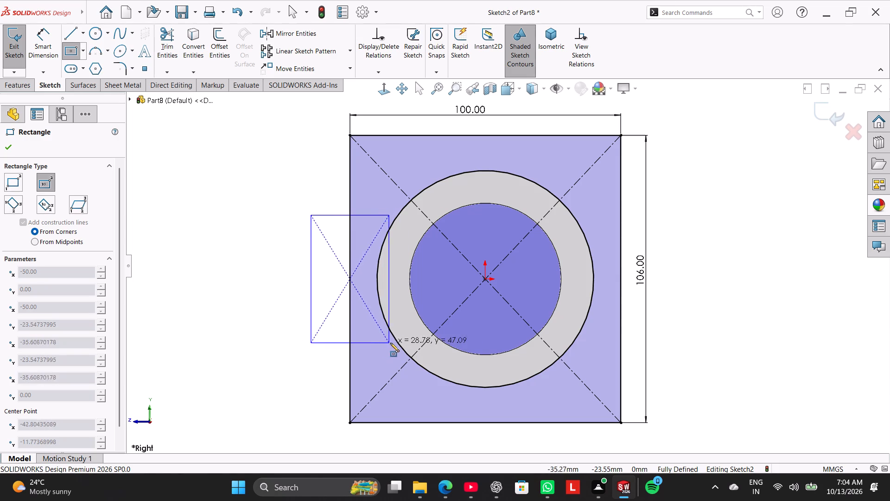
click(399, 344)
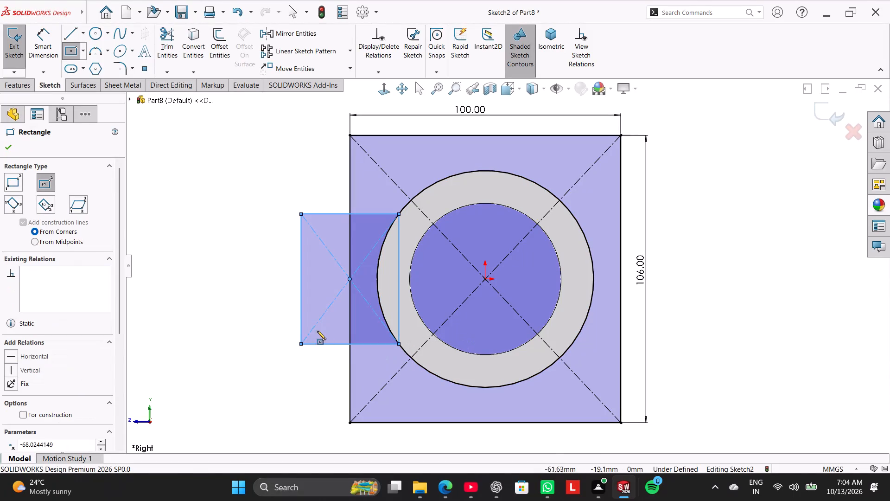
right_click(247, 298)
click(276, 307)
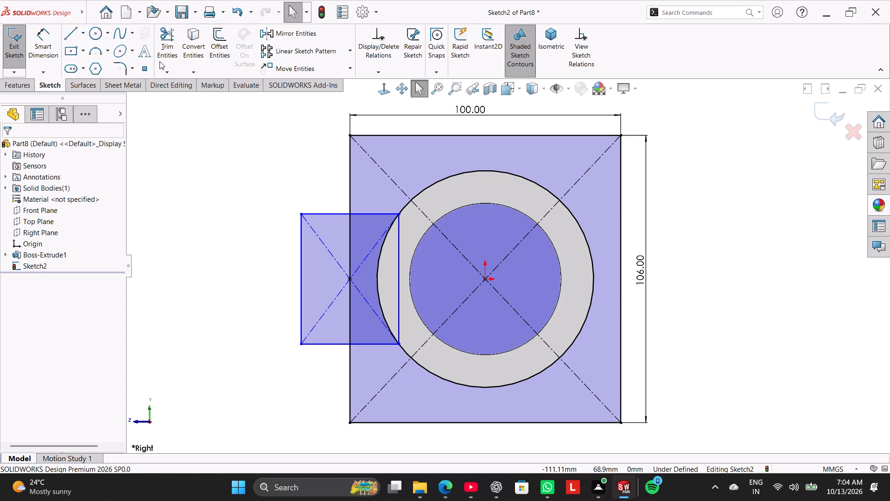
Trim away the part of the small rectangle that lies outside the large rectangle, including its outer vertical line.
click(162, 44)
drag(305, 180, 307, 339)
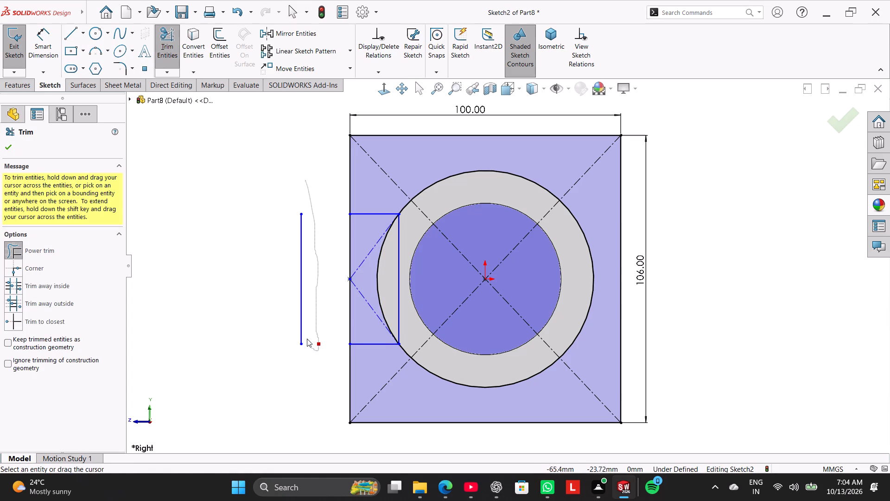
drag(307, 339, 289, 283)
right_click(200, 239)
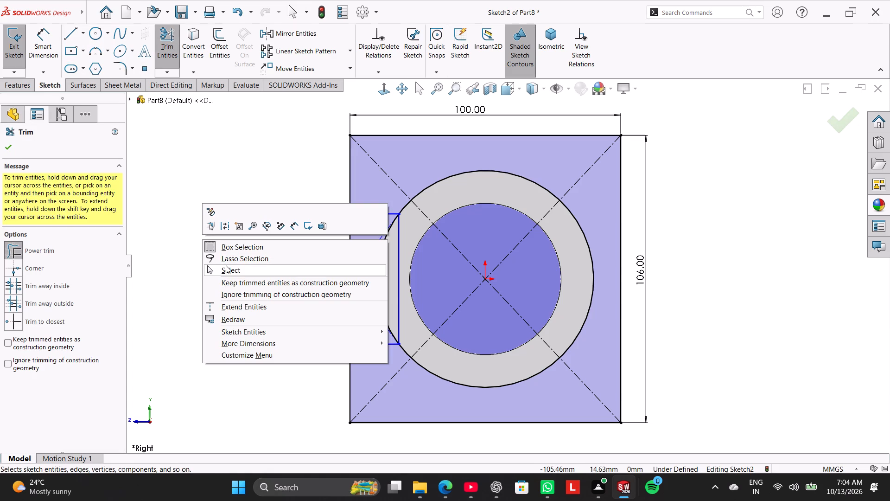
click(227, 266)
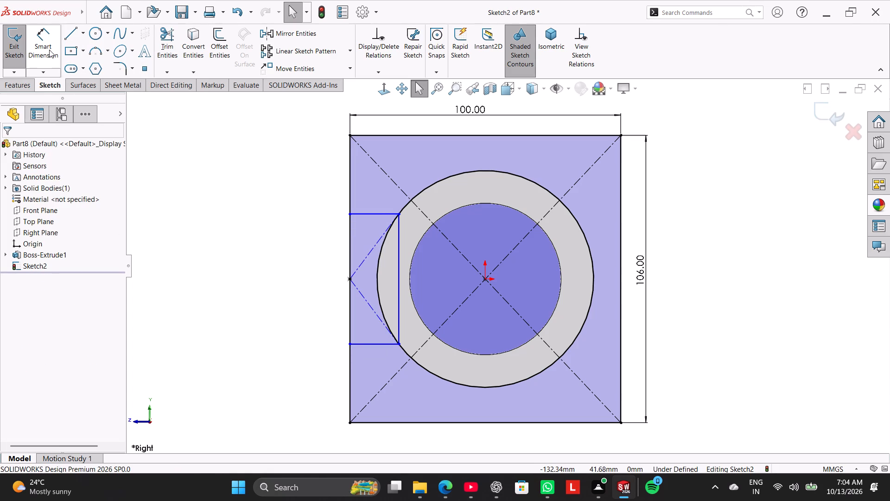
Dimension the distance between the small rectangle's two horizontal lines at 45 mm.
click(49, 50)
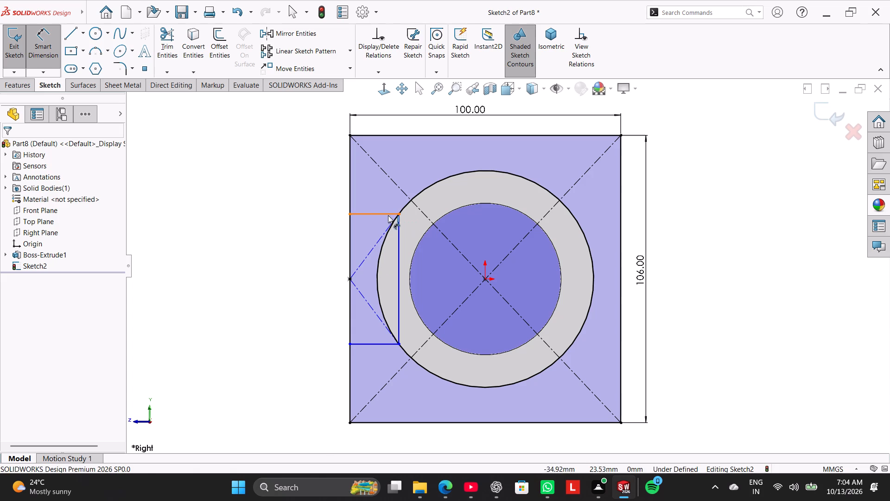
click(368, 213)
click(363, 345)
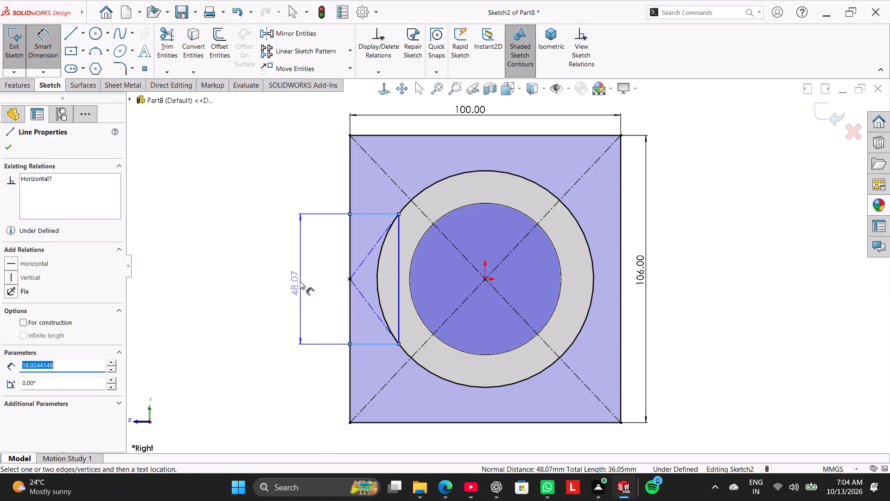
click(300, 281)
text(45)
key(Return)
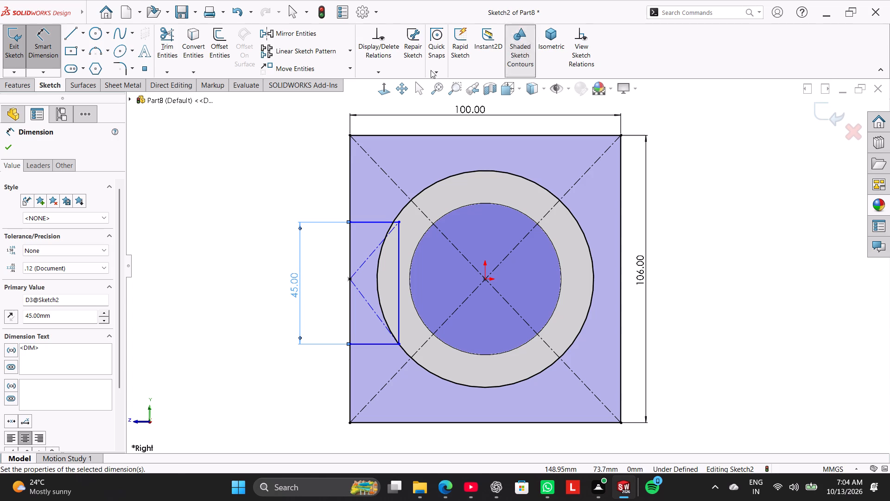
right_click(216, 192)
click(246, 225)
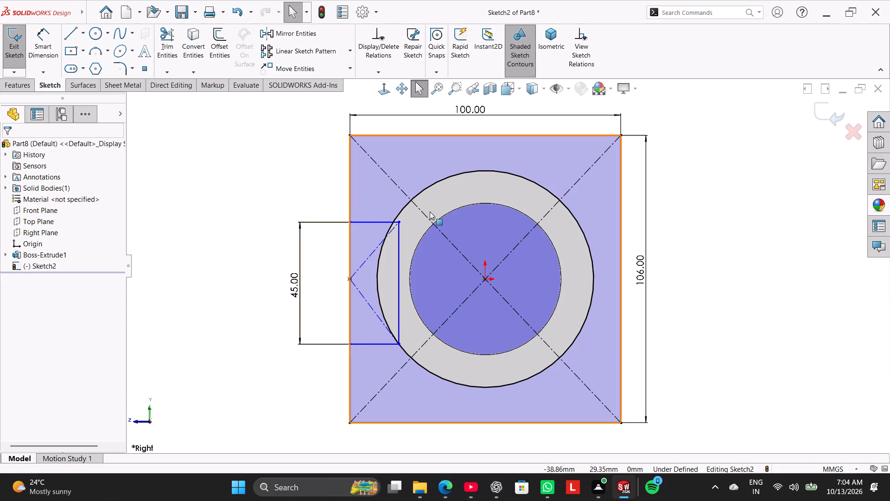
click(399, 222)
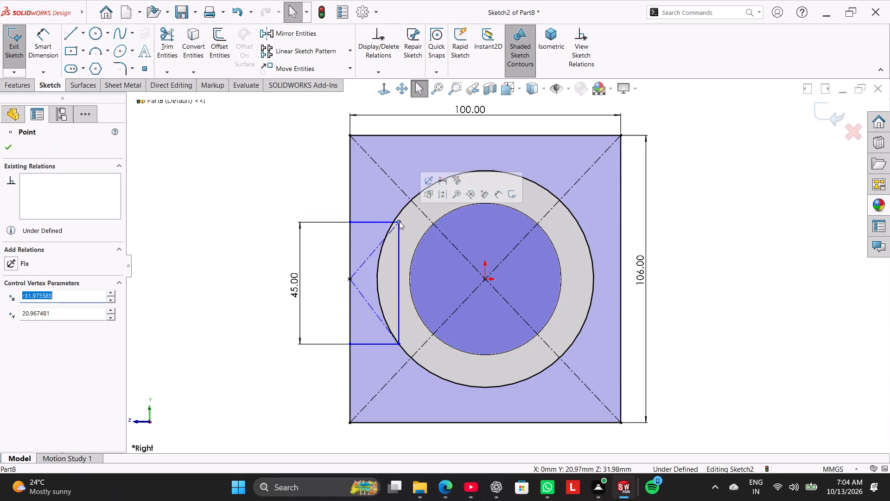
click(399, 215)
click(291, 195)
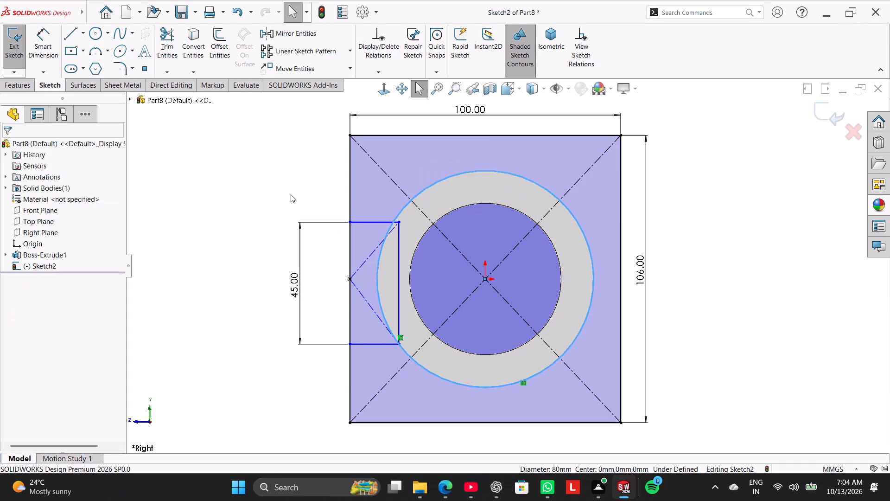
Make the small rectangle's upper inner corner coincident with the converted outer circle.
ctrl+click(400, 222)
ctrl+click(400, 213)
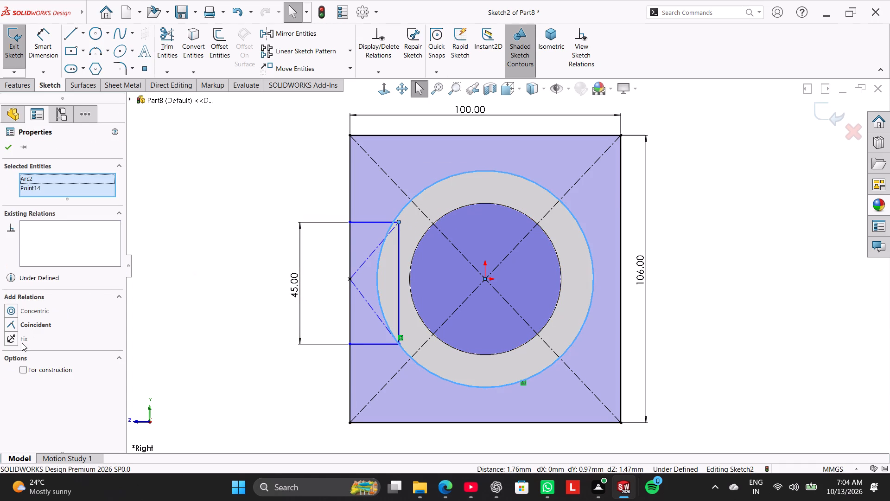
click(26, 325)
click(164, 266)
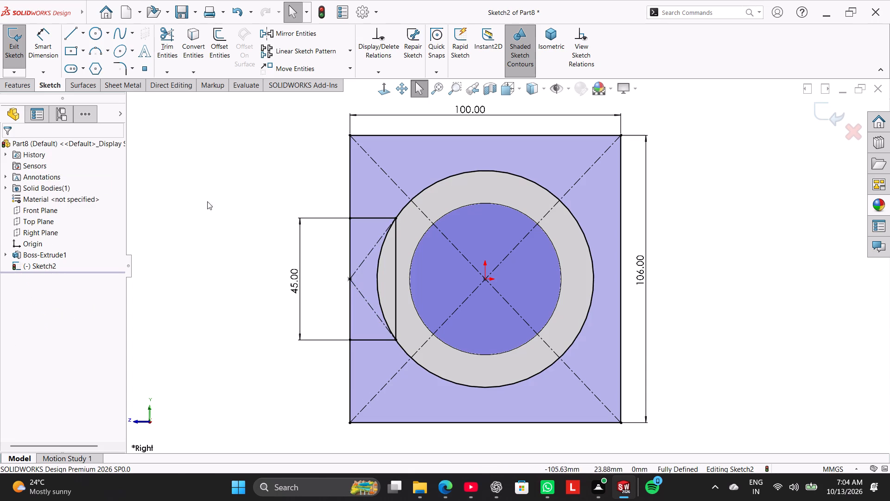
Trim away the large rectangle's side between the two opening lines, the small rectangle's inner vertical line and its construction diagonals.
click(171, 46)
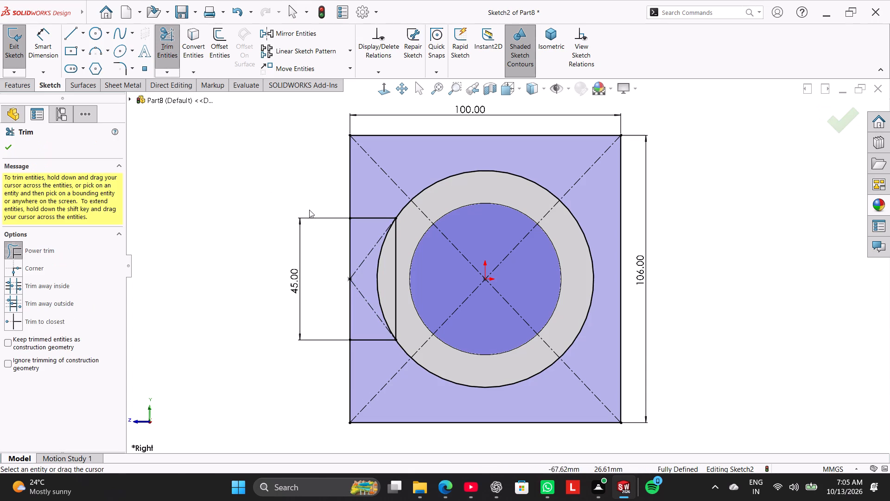
drag(371, 230, 356, 303)
drag(329, 274, 343, 256)
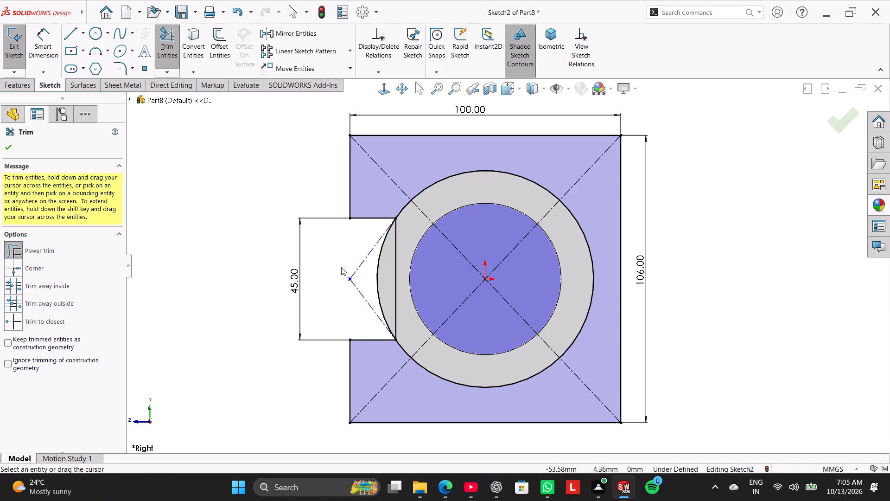
drag(391, 285, 401, 255)
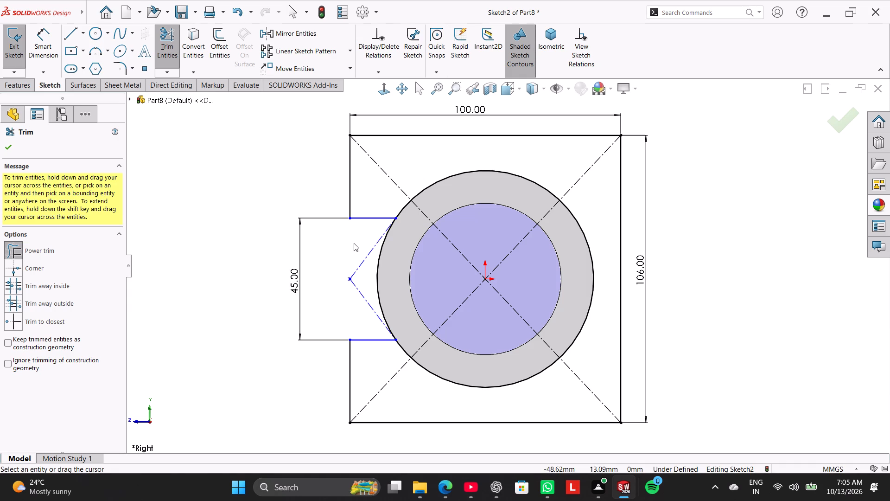
drag(354, 243, 357, 309)
Draw a horizontal centerline from the origin to the leftover centre point of the small rectangle in the opening.
click(84, 32)
click(92, 60)
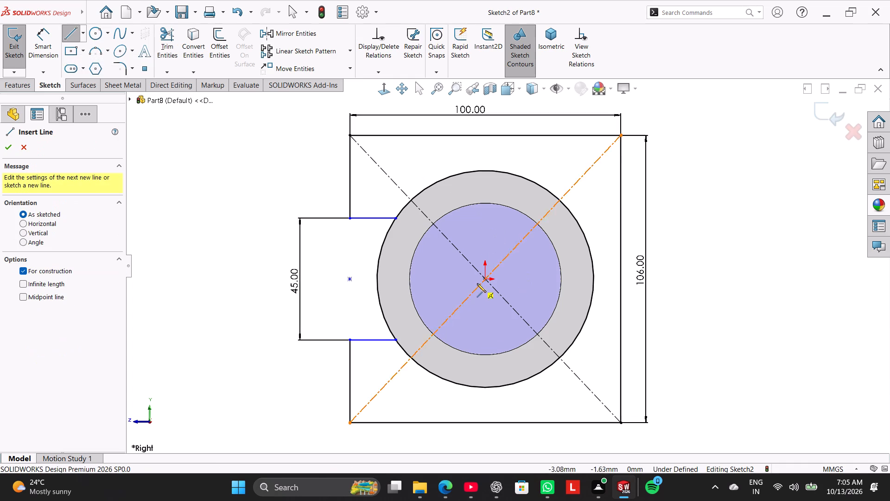
click(483, 277)
click(351, 277)
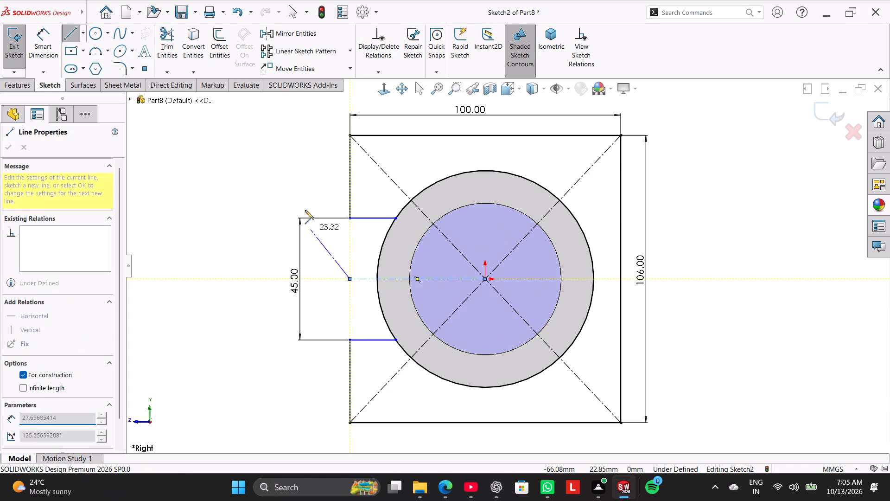
right_click(298, 185)
click(310, 192)
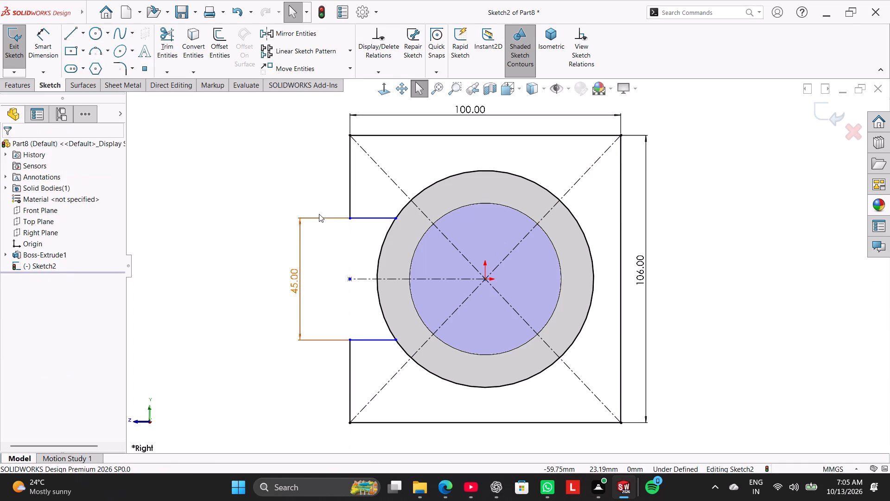
Add a Vertical relation between the upper opening line's outer endpoint and the centerline's outer endpoint.
click(350, 219)
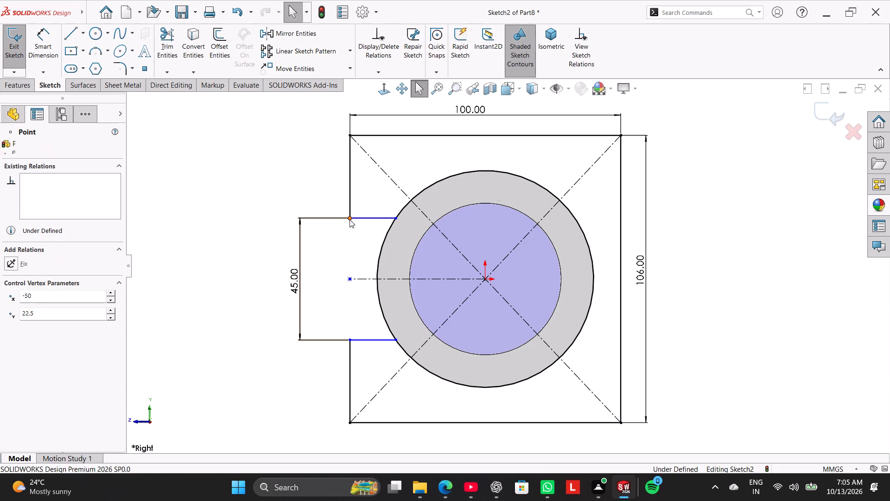
ctrl+click(348, 280)
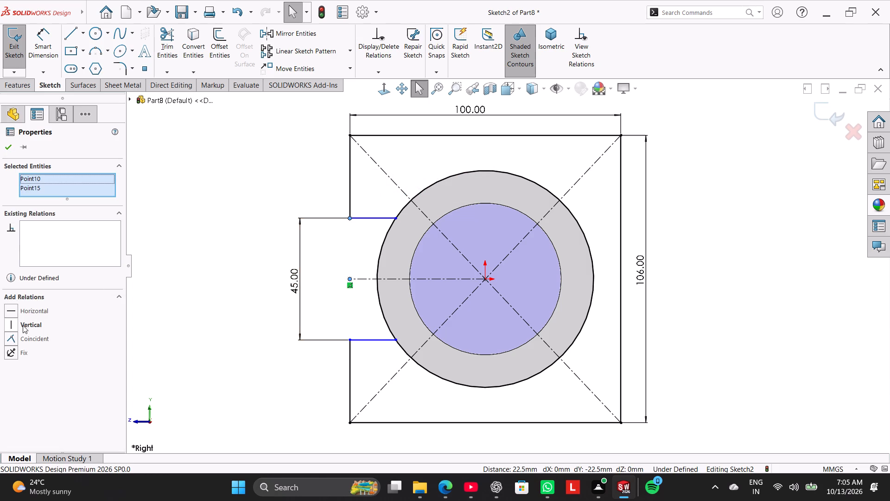
click(32, 339)
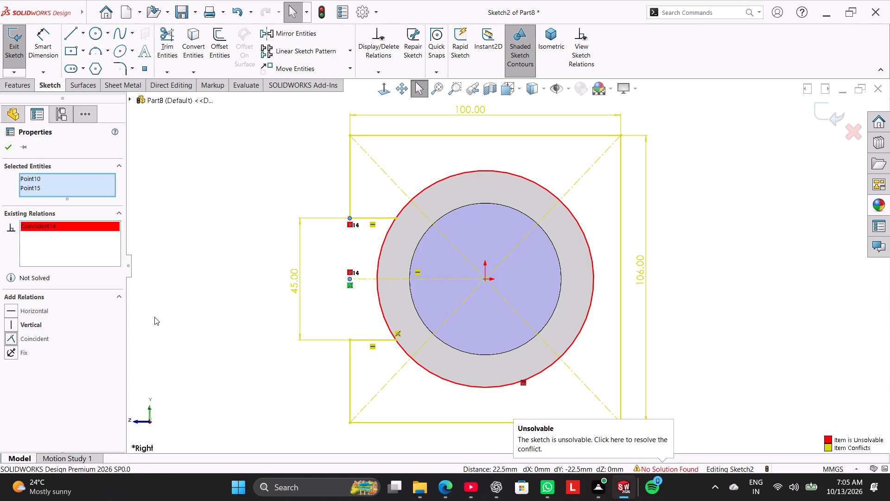
right_click(51, 222)
click(75, 242)
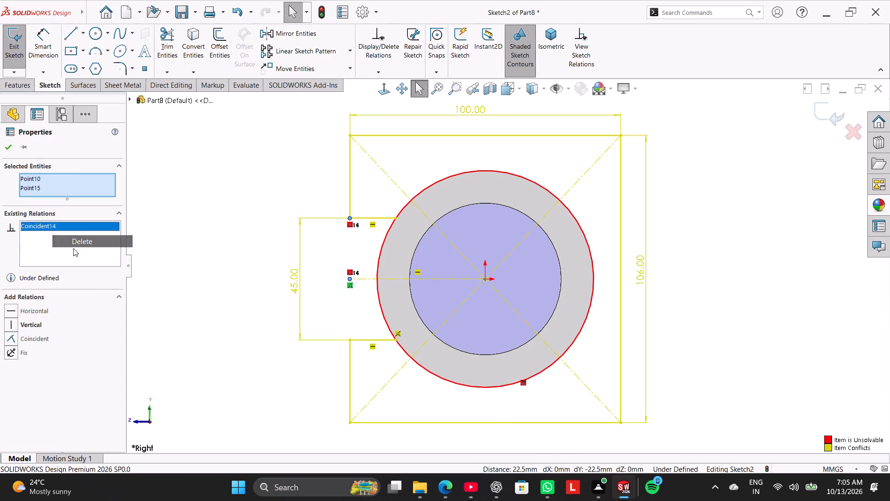
click(34, 324)
click(209, 263)
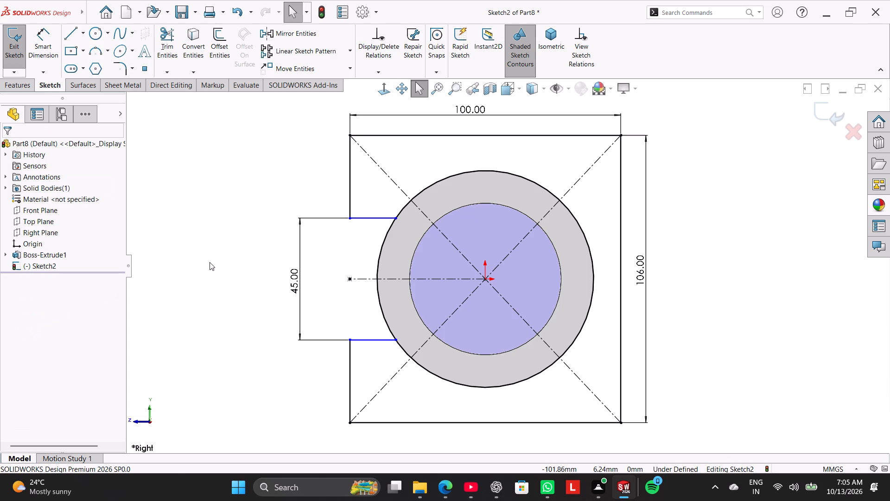
Make the opening's two horizontal lines symmetric about the horizontal centerline.
ctrl+click(364, 220)
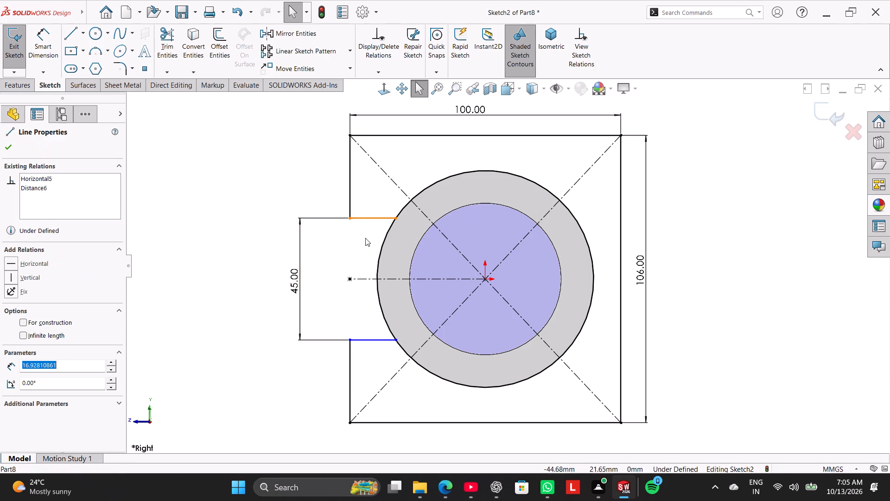
ctrl+click(371, 277)
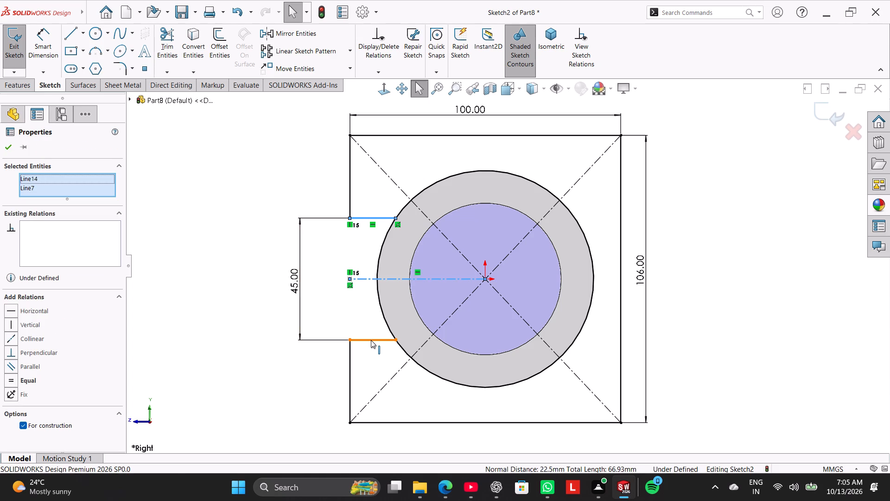
ctrl+click(371, 340)
click(24, 389)
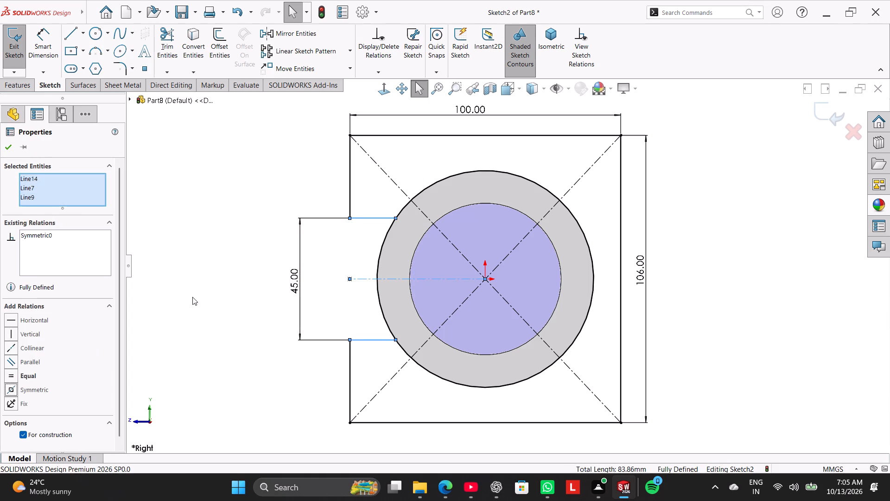
click(211, 284)
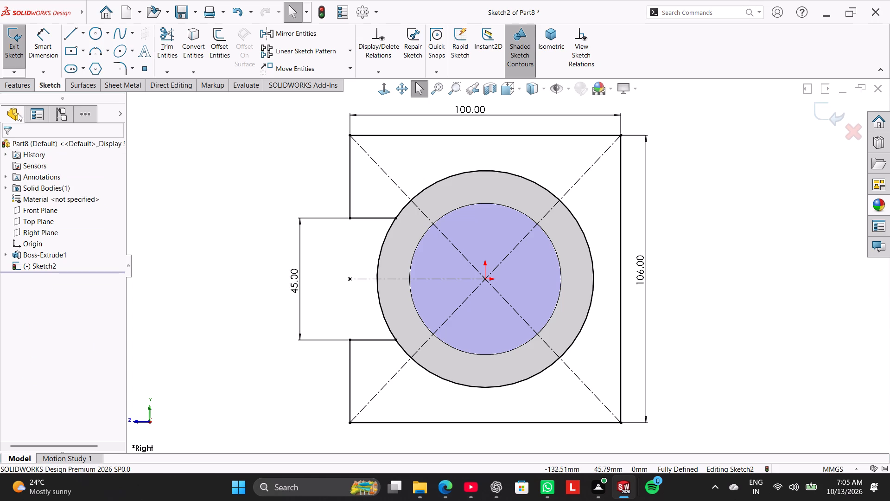
Extrude the notched block region outside the circle 50 mm with the Mid Plane condition, merged with the hollow cylinder.
click(20, 89)
click(18, 54)
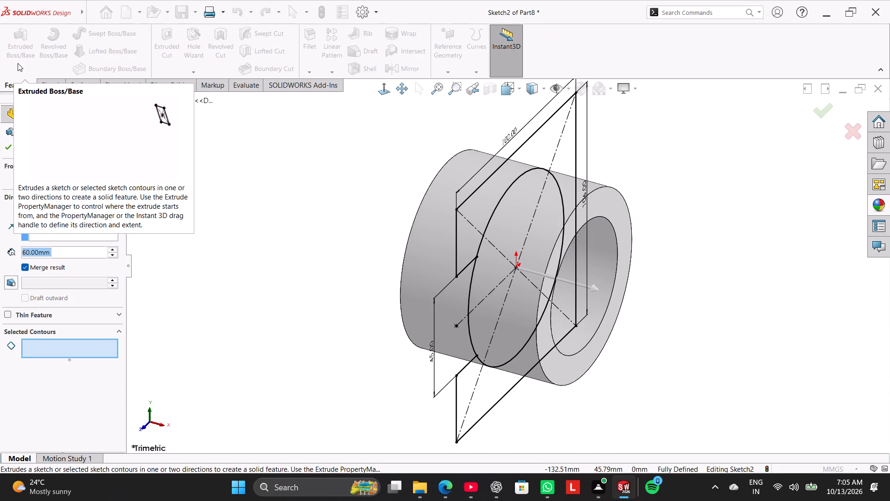
double_click(84, 252)
text(40)
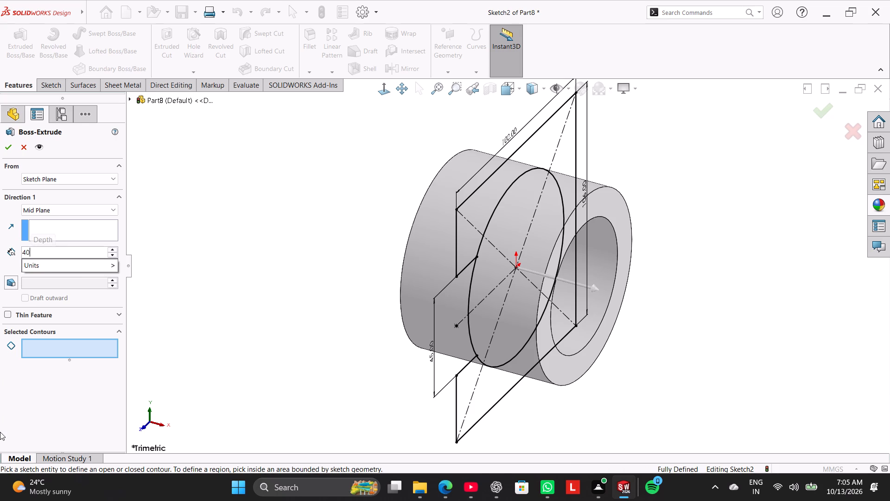
key(Return)
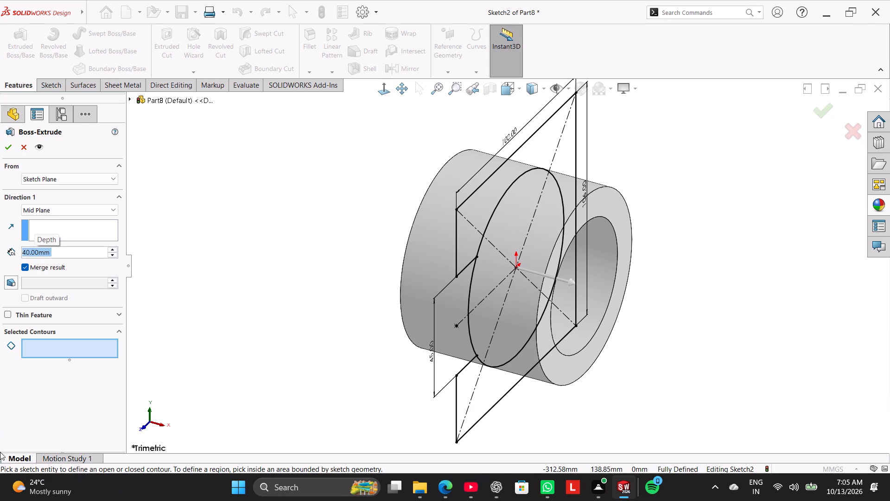
click(89, 349)
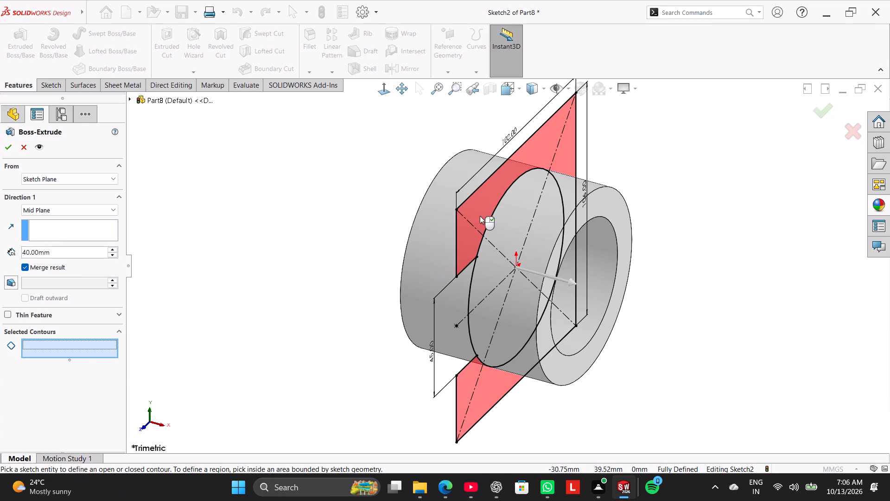
click(480, 216)
middle_drag(406, 284, 334, 223)
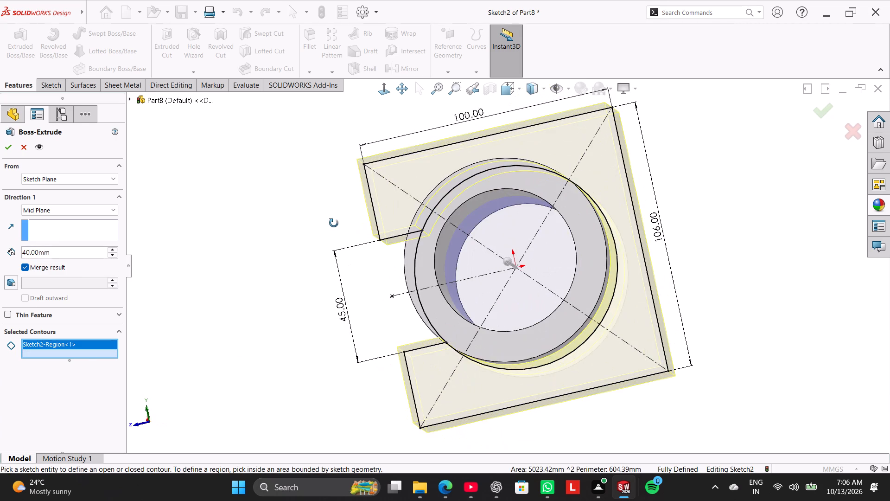
middle_drag(334, 223, 343, 241)
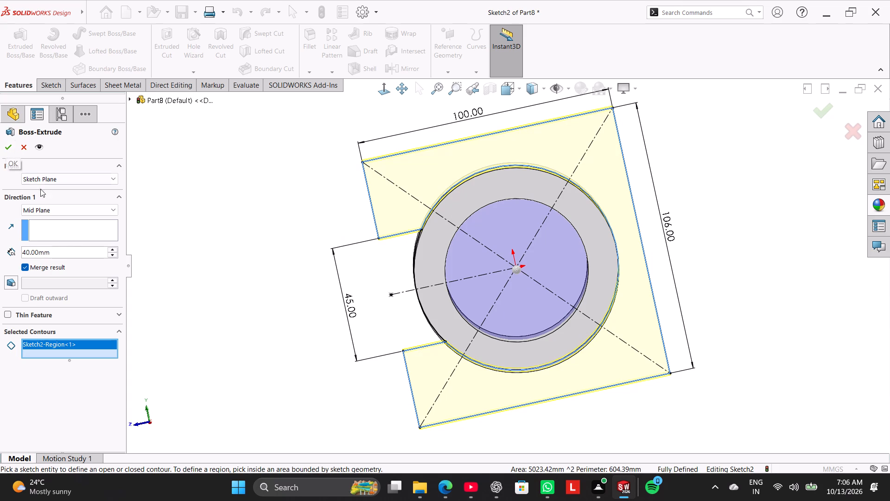
double_click(64, 254)
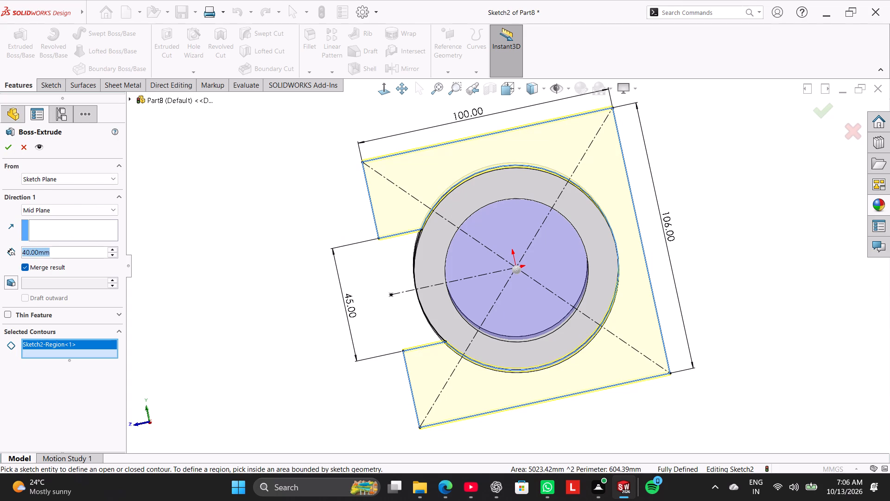
text(50)
key(Return)
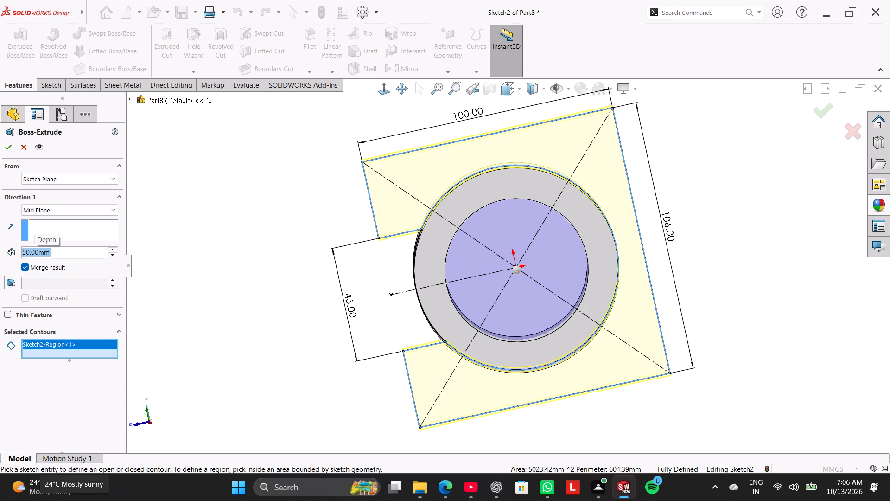
click(10, 154)
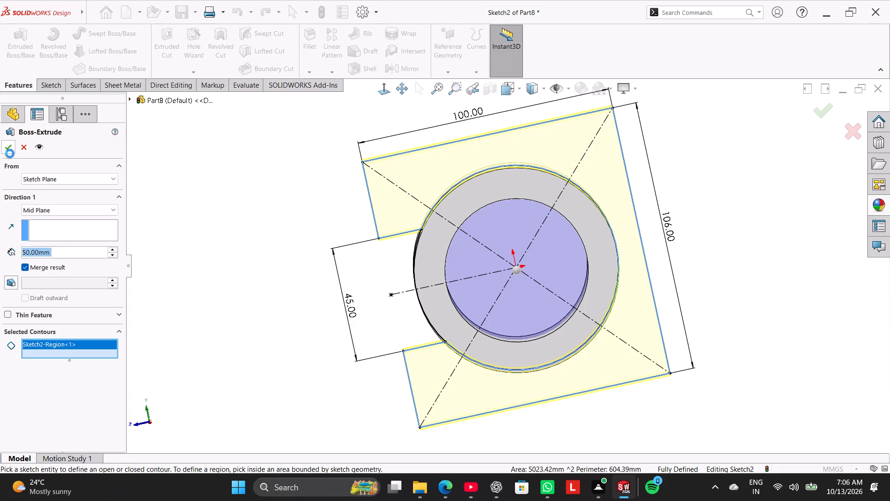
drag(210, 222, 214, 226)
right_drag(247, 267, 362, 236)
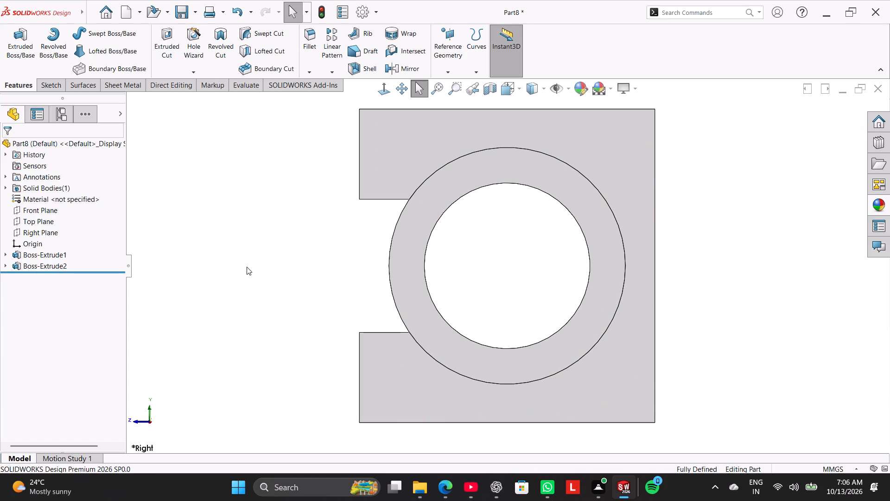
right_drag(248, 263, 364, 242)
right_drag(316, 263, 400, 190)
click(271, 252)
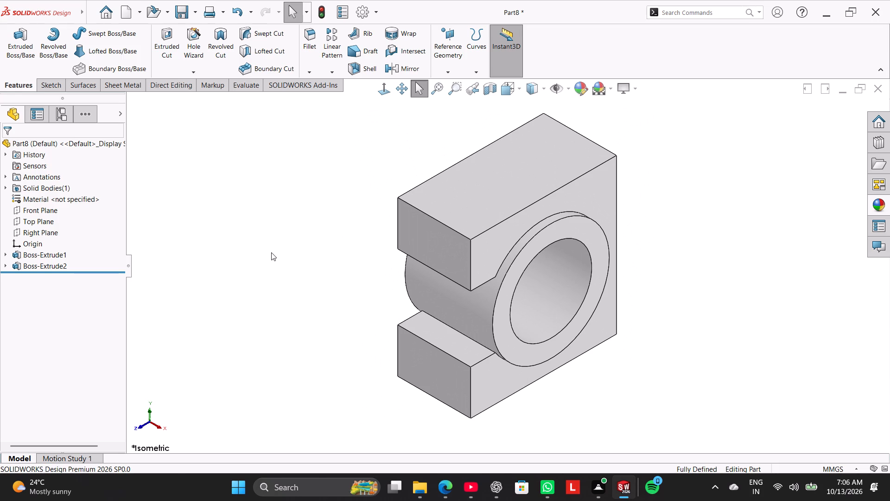
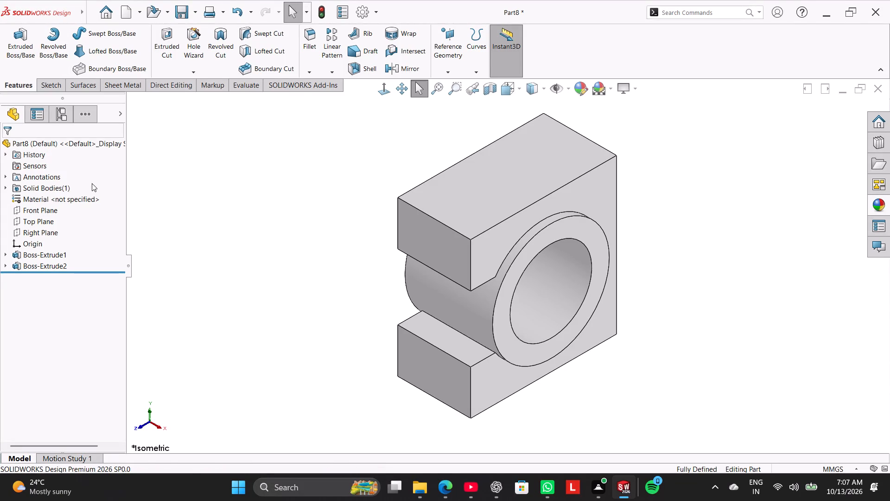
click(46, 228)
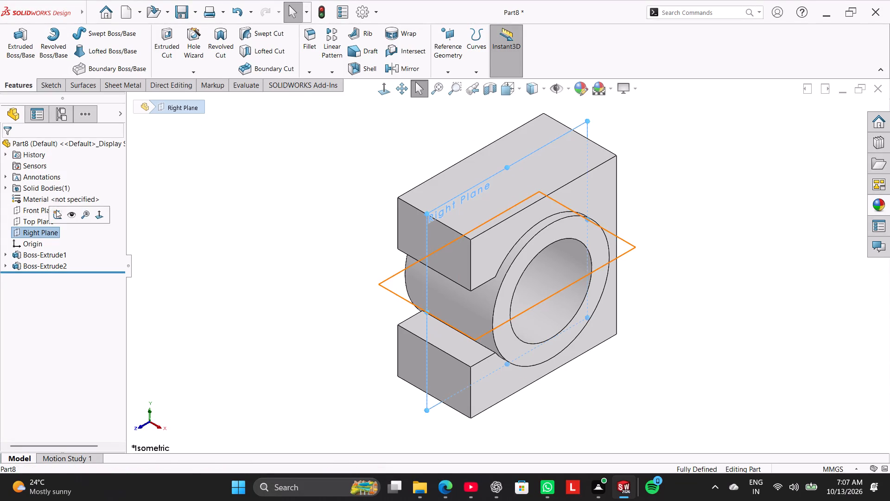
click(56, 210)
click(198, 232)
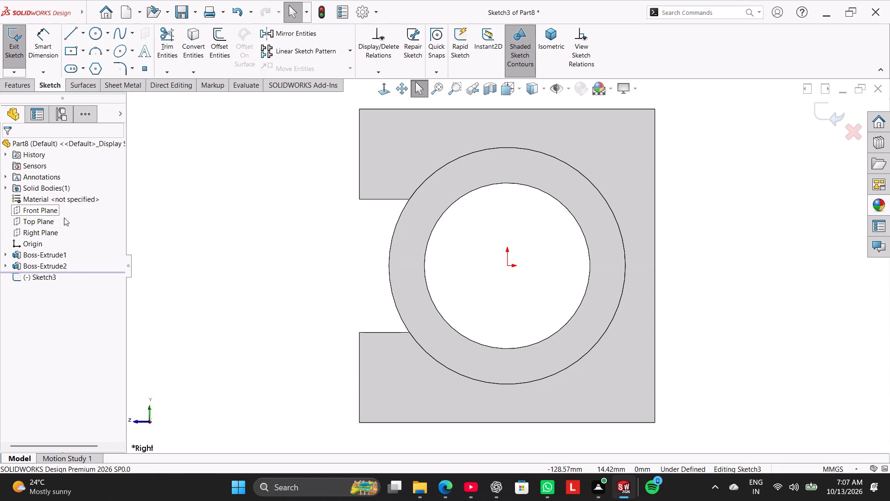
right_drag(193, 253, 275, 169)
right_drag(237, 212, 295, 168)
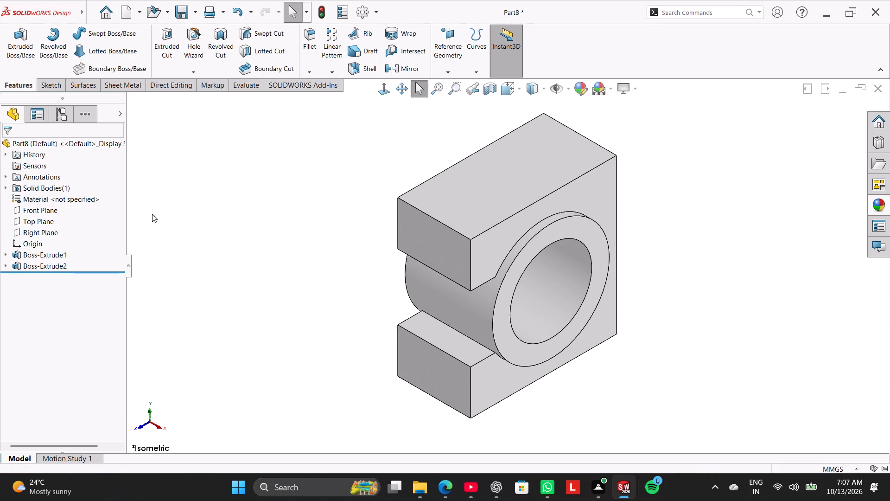
Start a new sketch on the Front Plane.
click(47, 208)
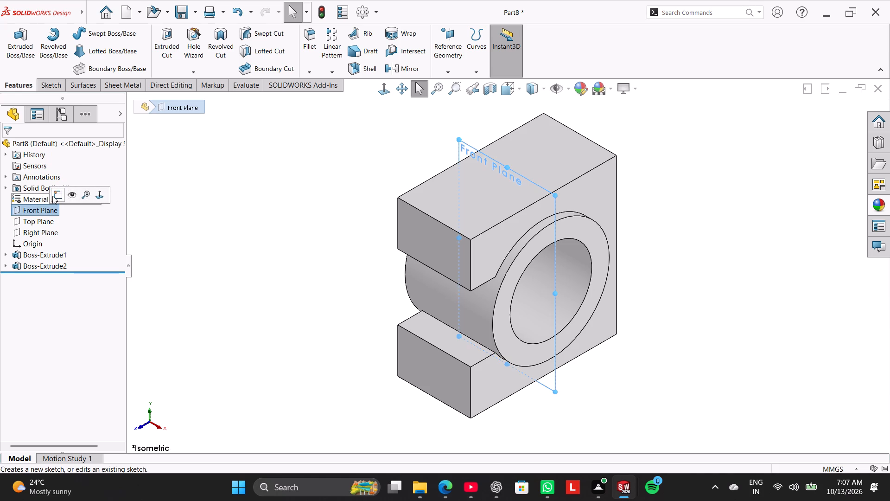
click(52, 196)
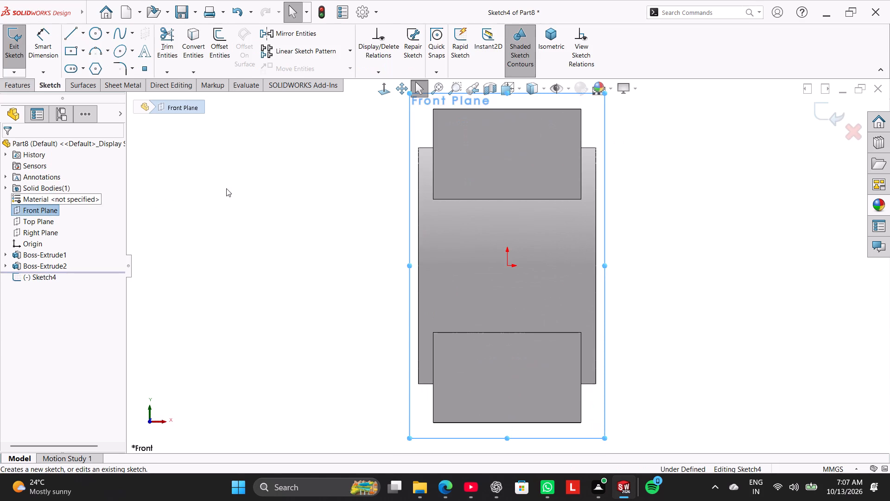
click(226, 188)
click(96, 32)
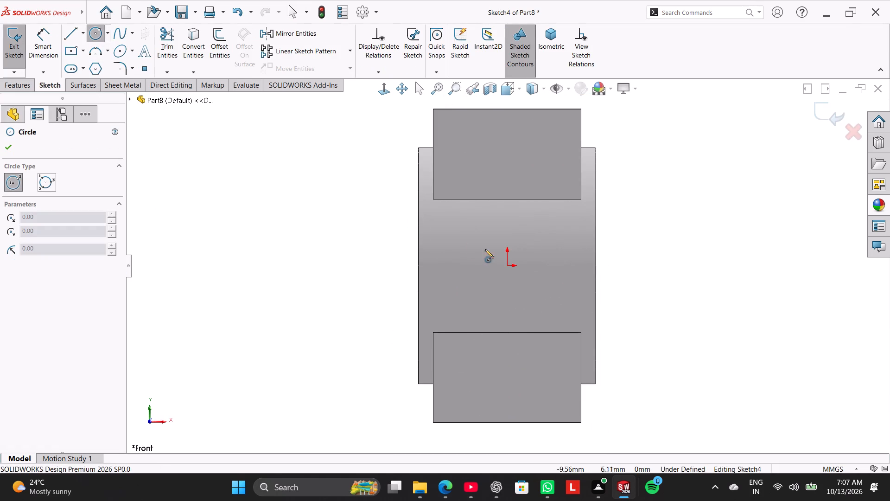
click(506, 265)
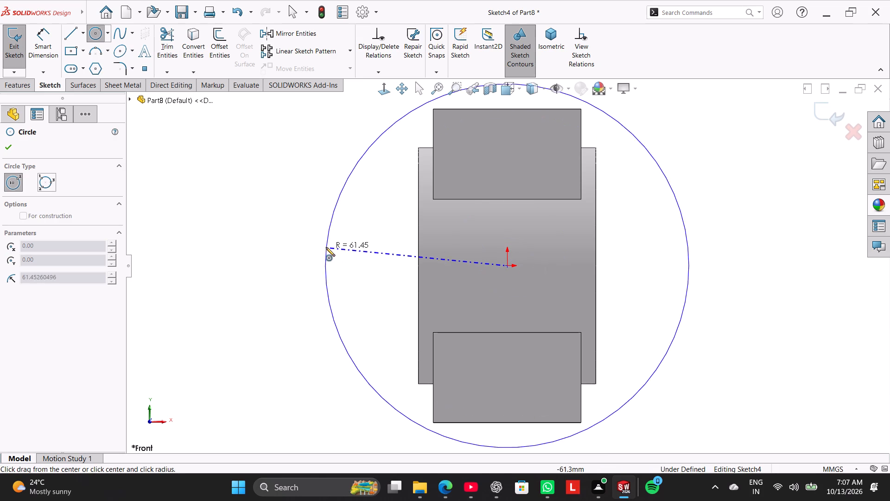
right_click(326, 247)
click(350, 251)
Draw two concentric circles centred on the origin, with radii of about 19.7 mm and 10.9 mm.
click(94, 31)
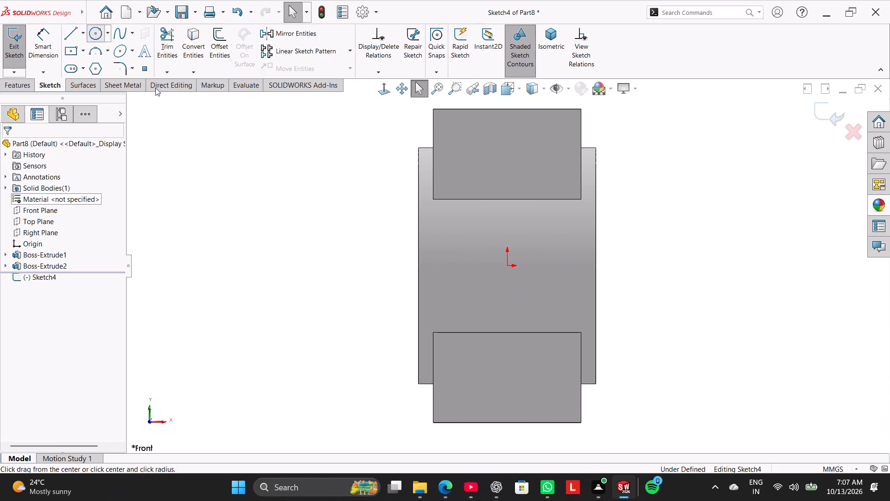
click(508, 265)
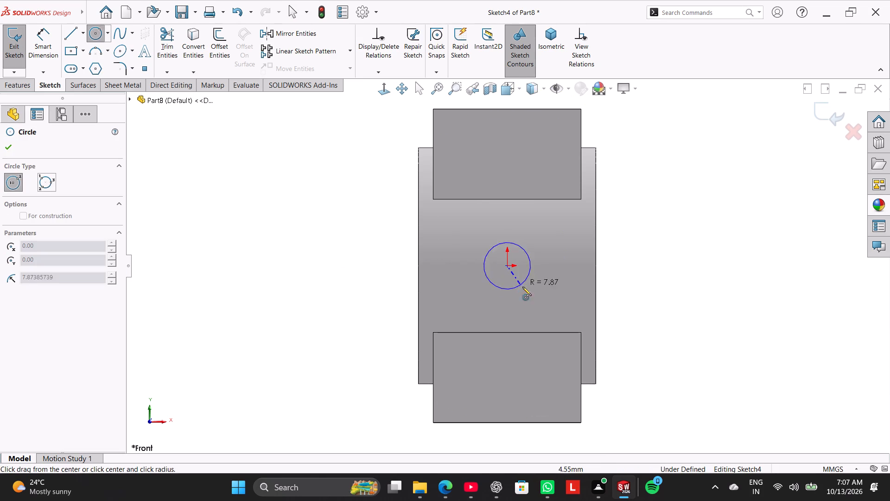
click(536, 316)
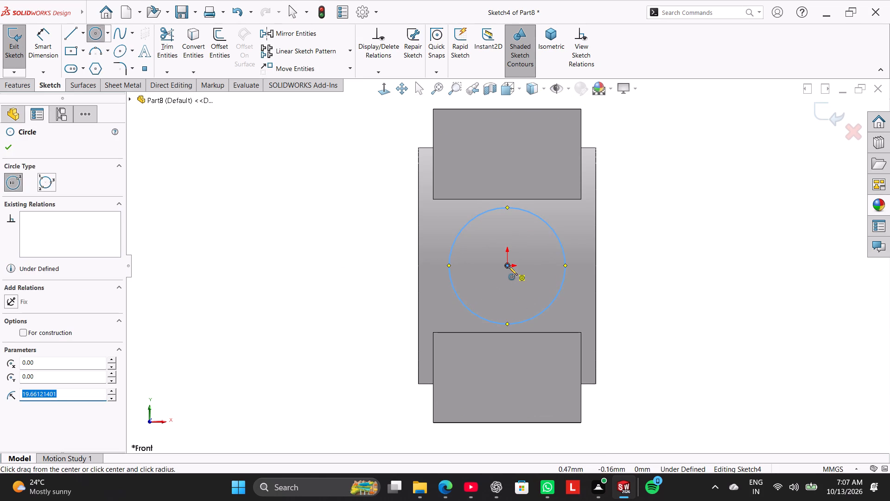
click(505, 265)
click(523, 294)
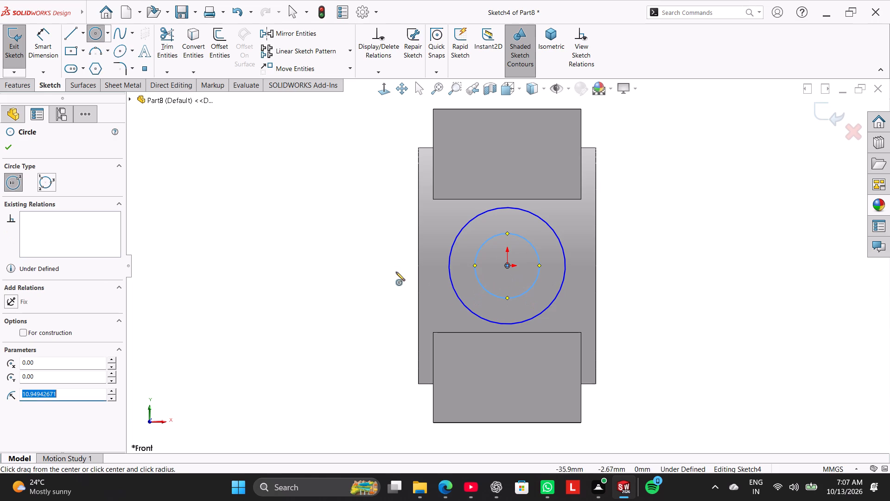
right_click(369, 254)
click(385, 258)
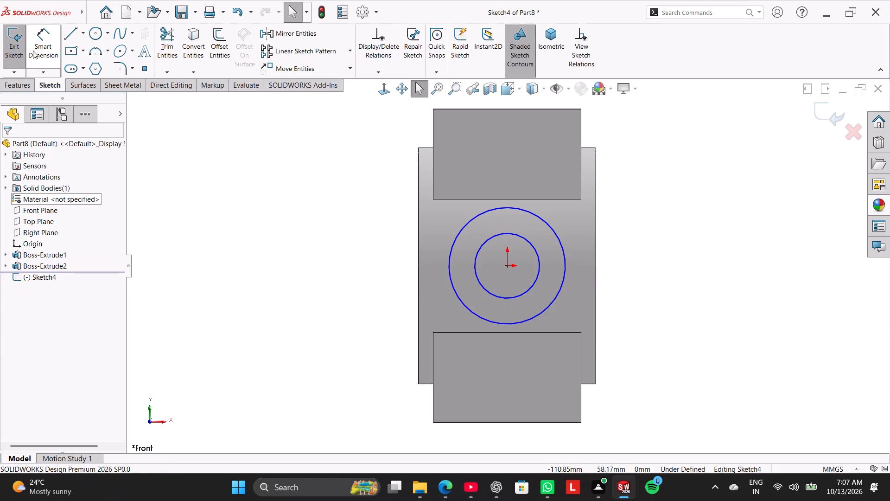
Dimension the inner circle's diameter to 26 mm and the outer circle's diameter to 56 mm.
click(40, 45)
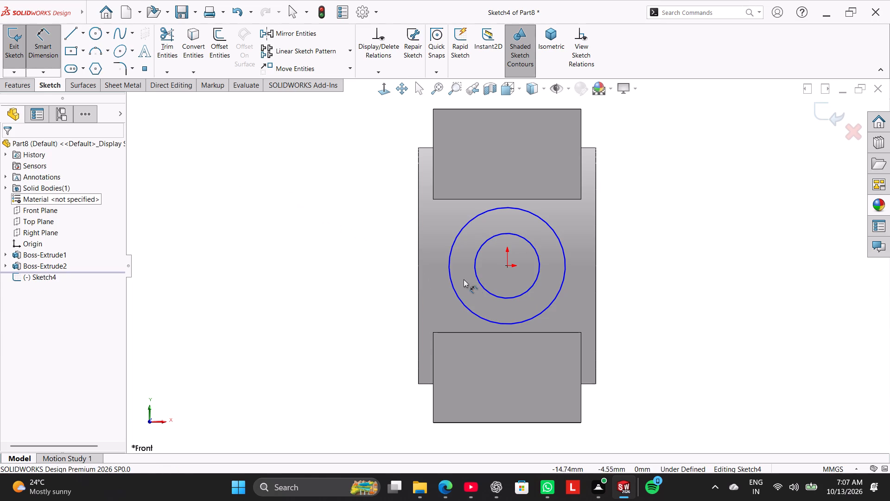
click(478, 280)
click(374, 307)
key(2)
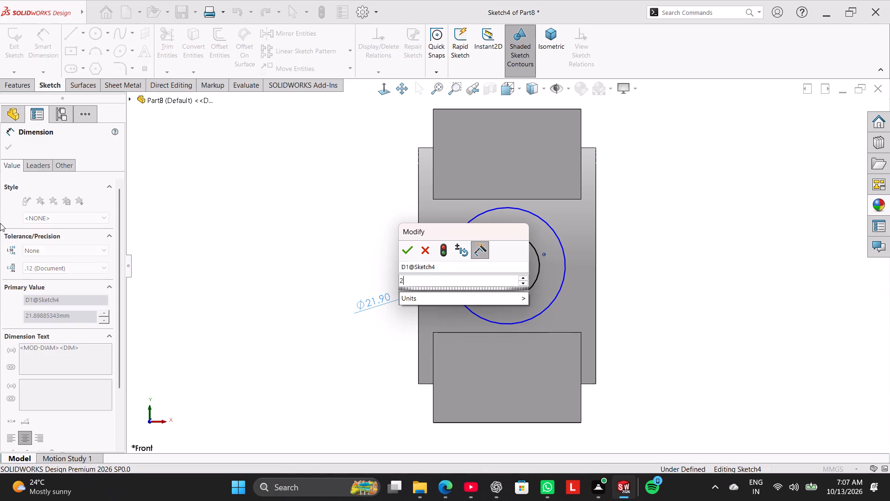
key(6)
key(Return)
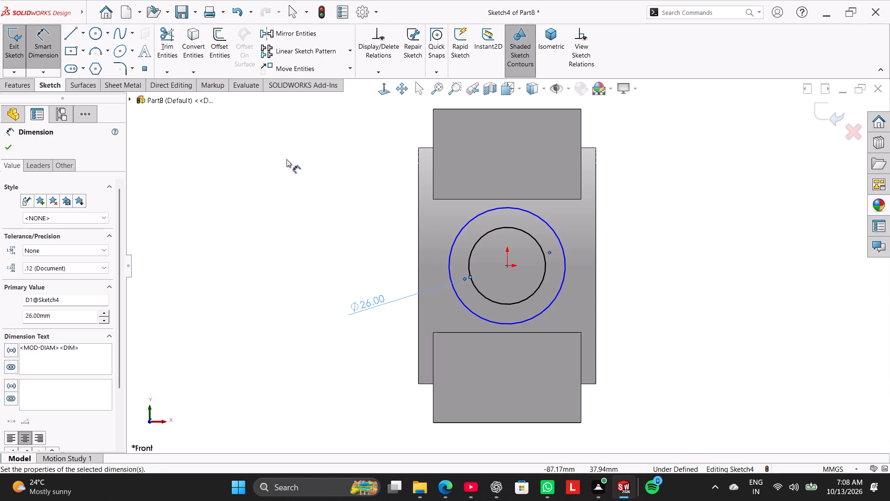
click(465, 223)
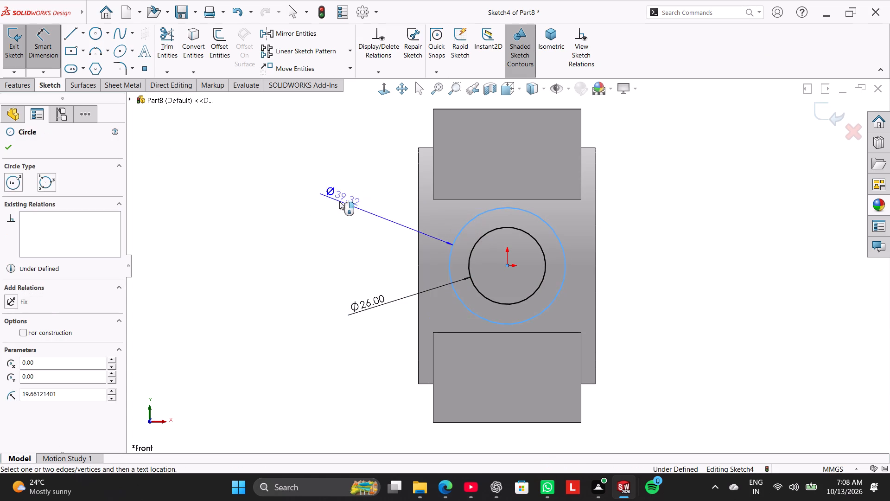
click(341, 180)
text(56)
key(Return)
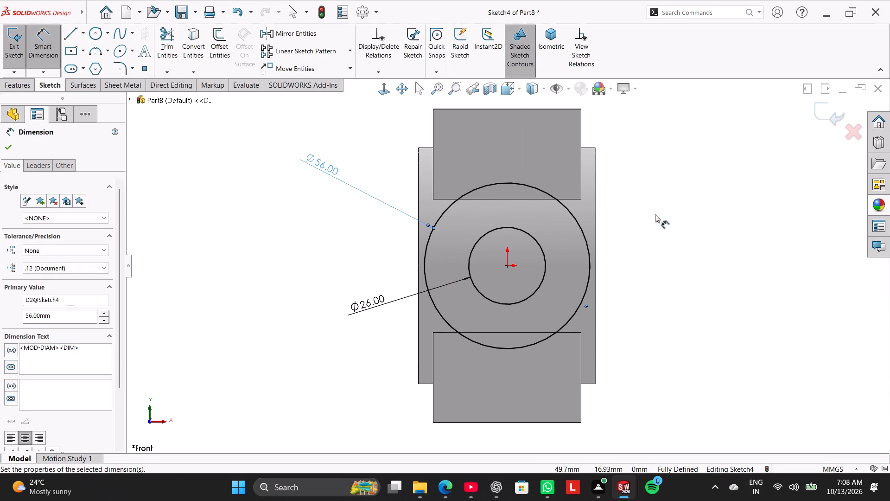
right_click(667, 193)
click(691, 222)
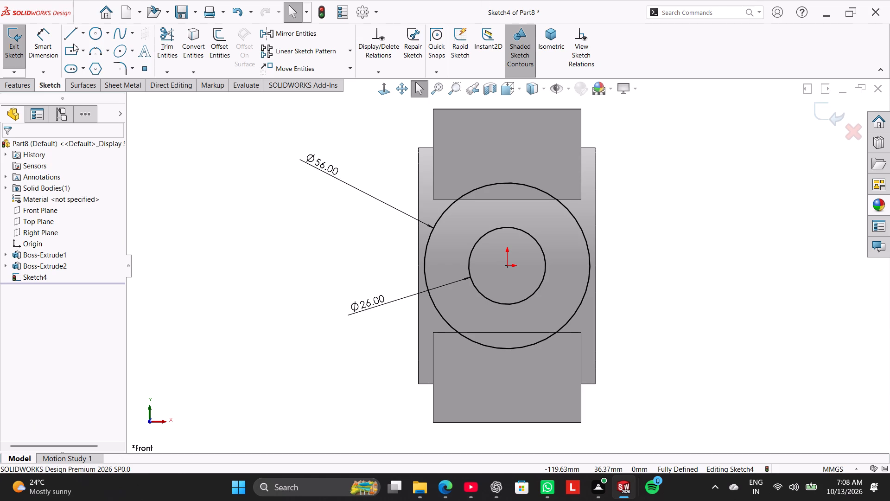
Draw a corner rectangle about 8.5 mm wide and 5 mm high, its lower corners on the top of the 26 mm circle.
scroll(461, 141, up, 1)
scroll(467, 155, down, 3)
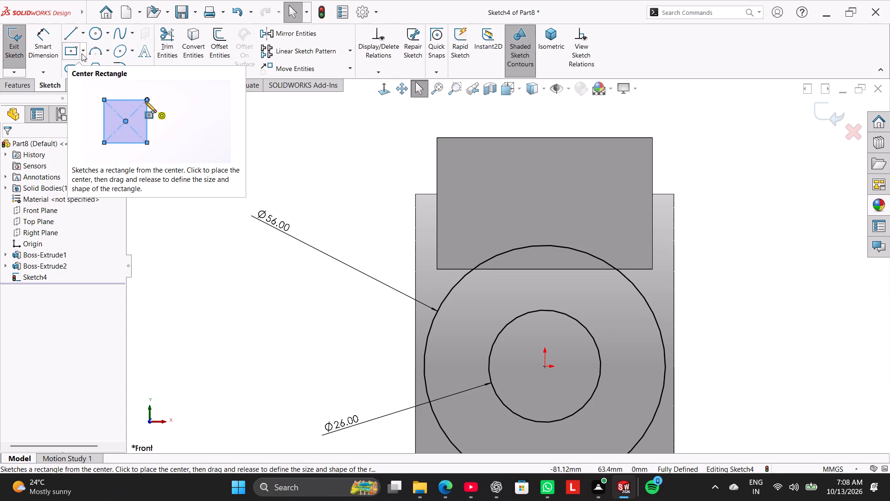
click(82, 53)
click(77, 62)
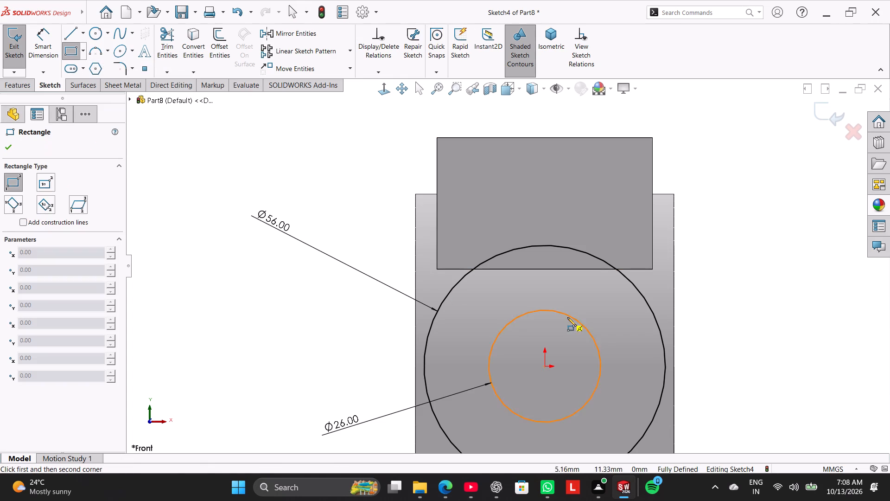
scroll(567, 317, down, 3)
click(485, 302)
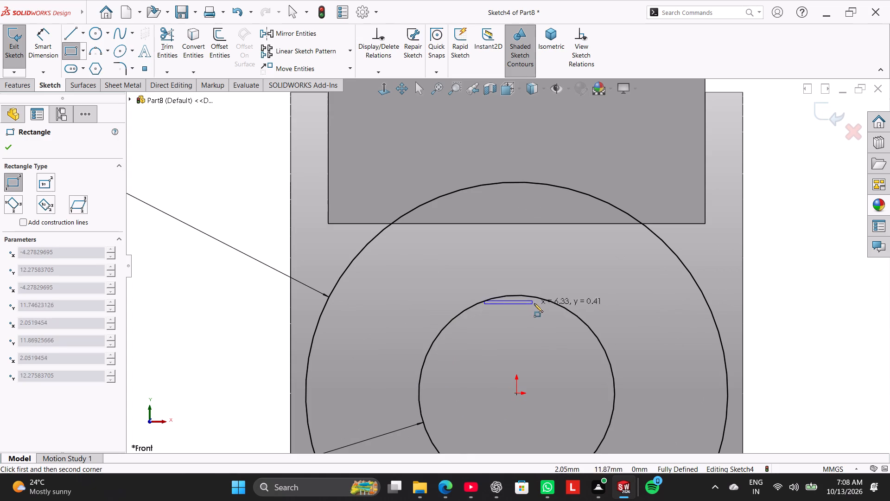
click(548, 261)
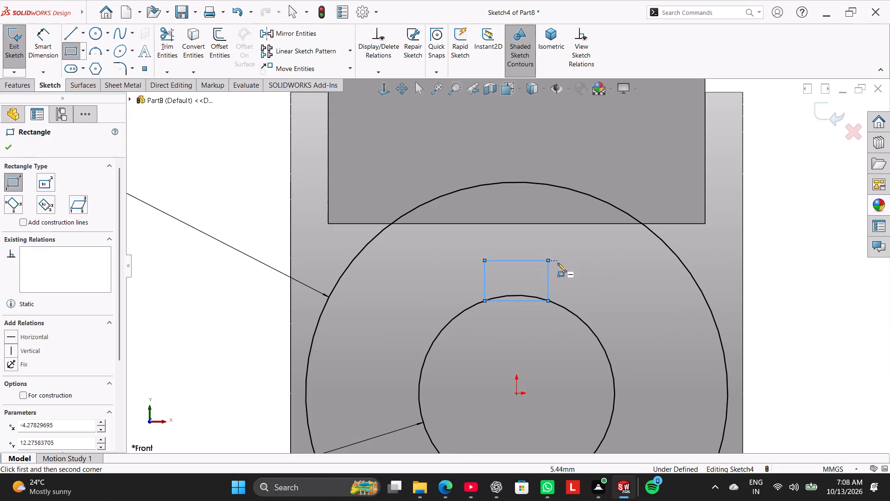
right_click(787, 231)
click(803, 241)
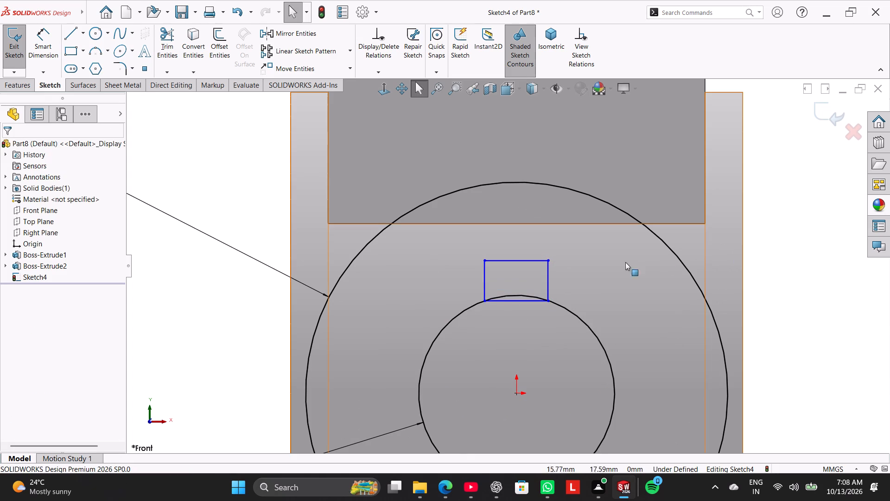
Add a Vertical relation between the origin and the midpoint of the small rectangle's top line.
ctrl+click(519, 394)
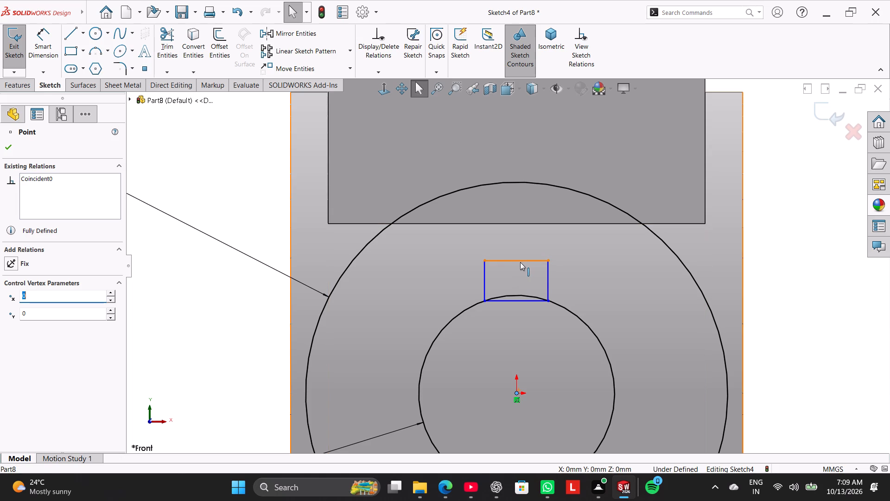
ctrl+click(517, 262)
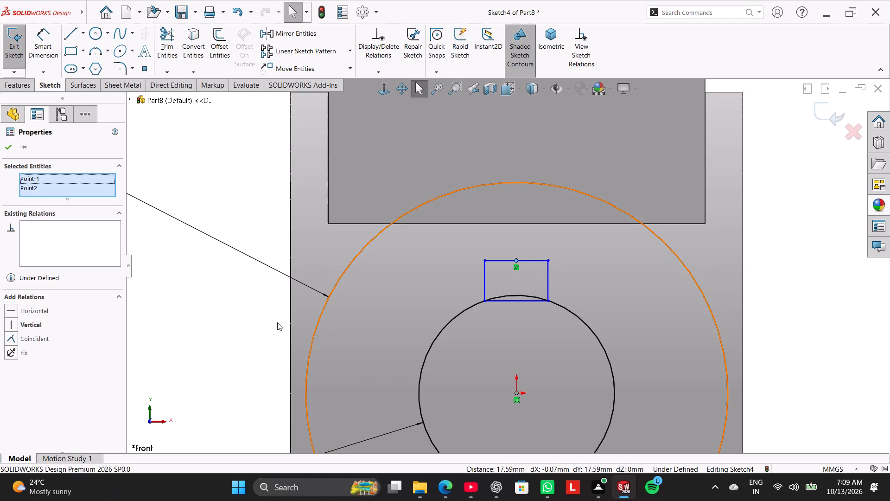
click(42, 324)
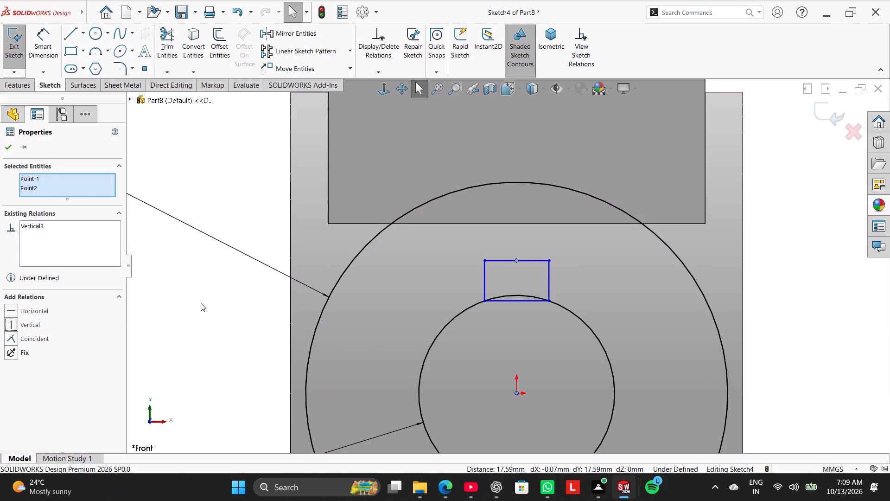
drag(207, 301, 205, 337)
Dimension the small rectangle to 8 mm wide and 3 mm high.
click(56, 37)
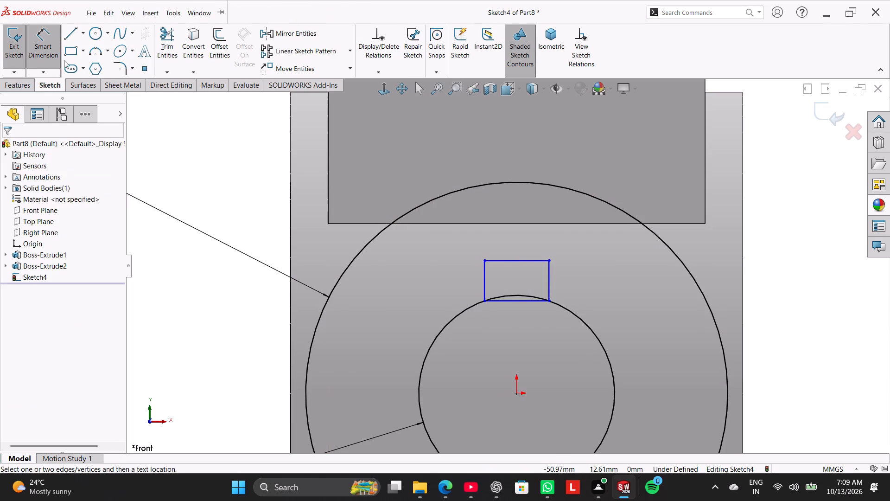
click(503, 261)
click(514, 237)
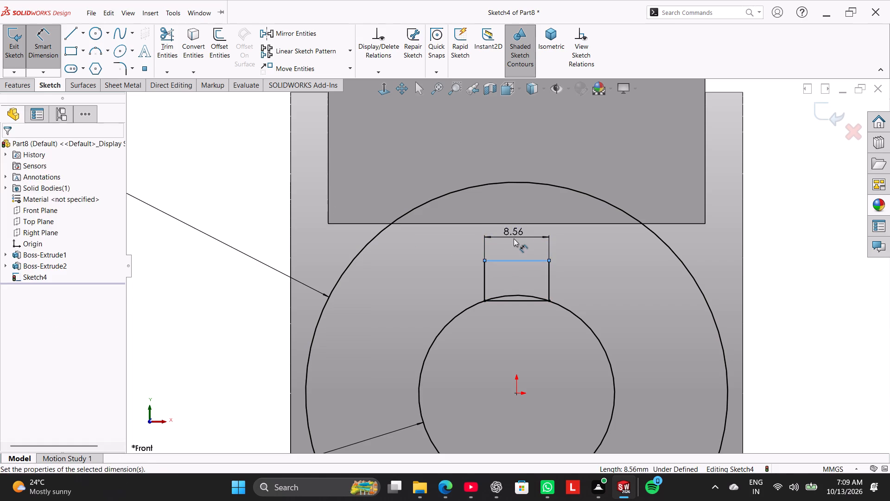
key(8)
key(Return)
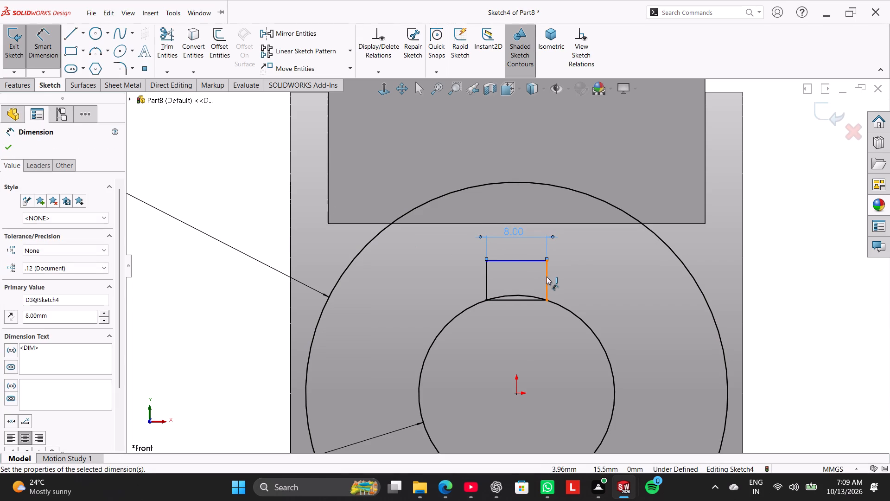
drag(547, 276, 552, 279)
drag(571, 283, 578, 285)
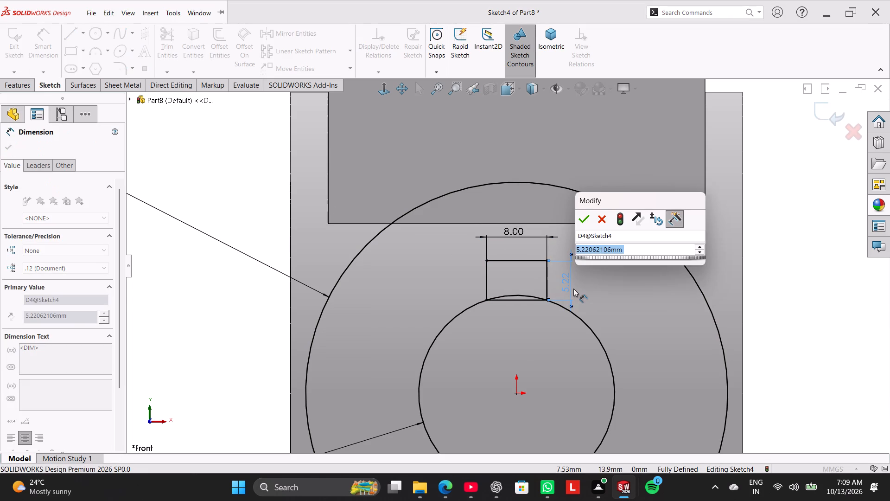
key(3)
key(Return)
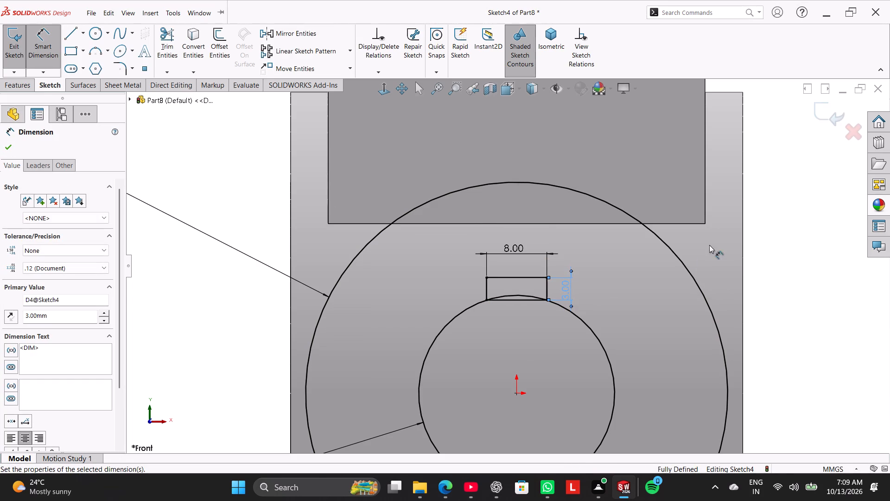
right_click(813, 231)
click(813, 260)
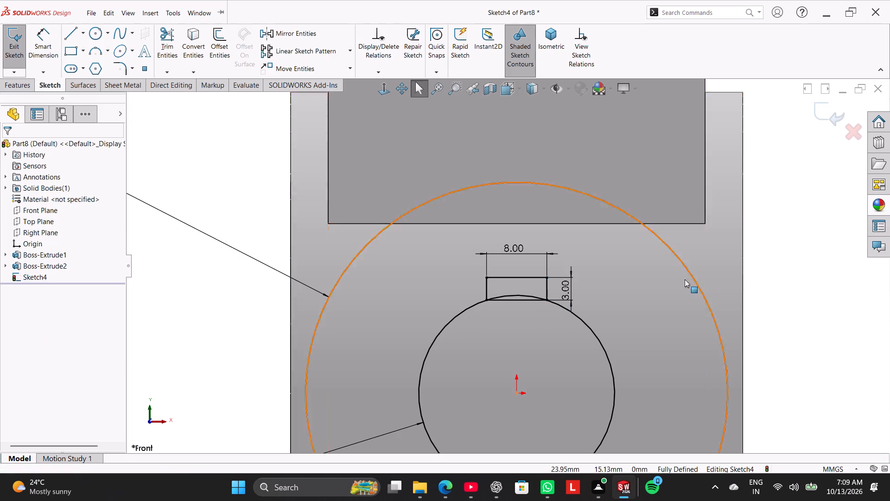
Power trim the inner circle's arc inside the rectangle and the rectangle's bottom line to open the keyway into the bore.
scroll(576, 271, down, 2)
click(165, 44)
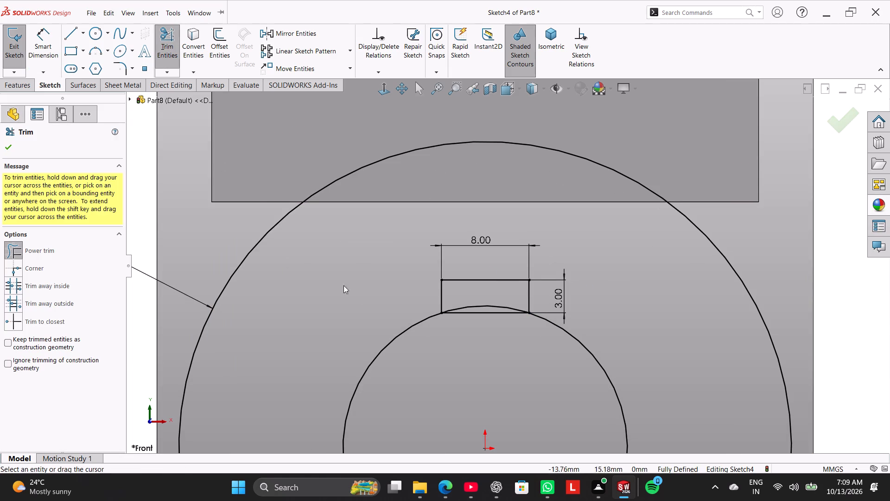
drag(453, 291, 484, 315)
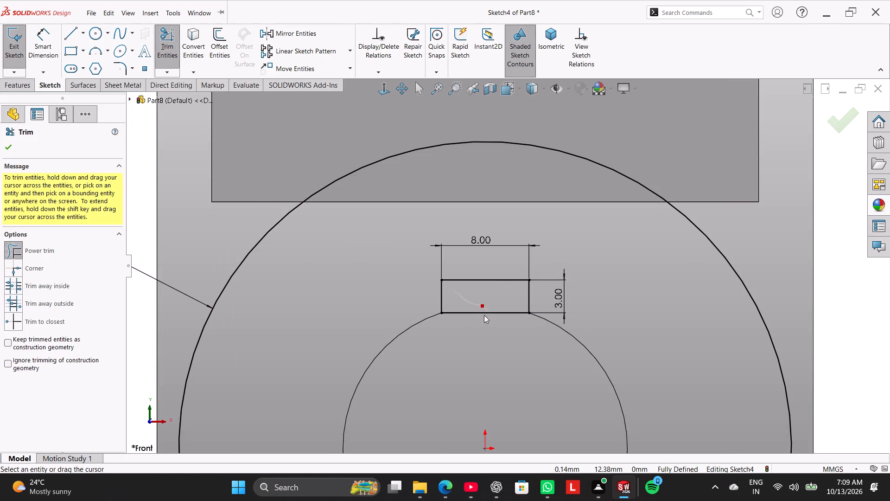
drag(484, 315, 469, 328)
scroll(512, 306, up, 2)
right_click(743, 231)
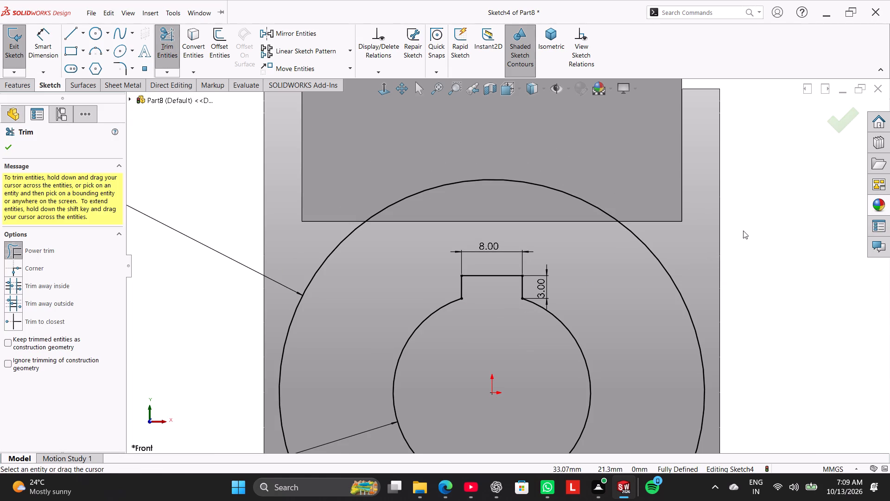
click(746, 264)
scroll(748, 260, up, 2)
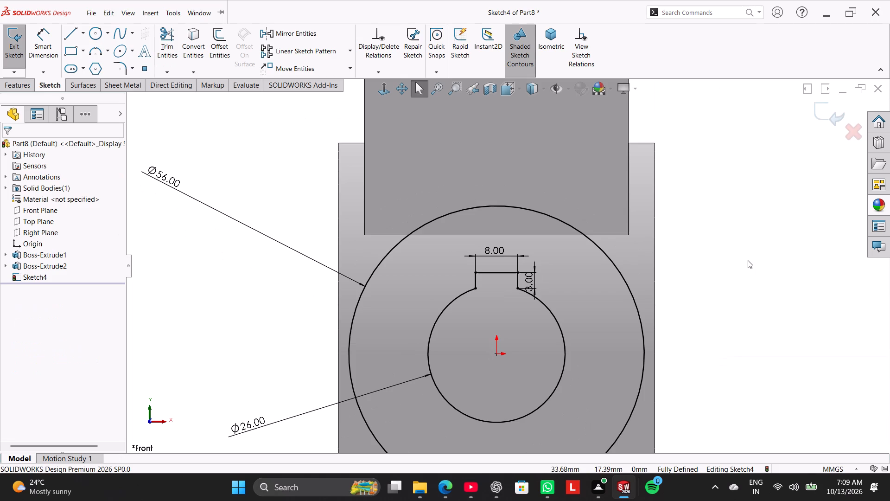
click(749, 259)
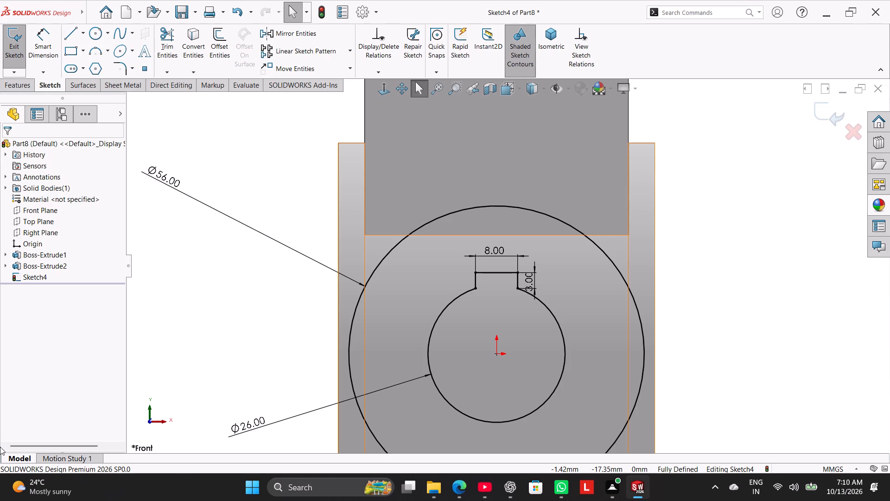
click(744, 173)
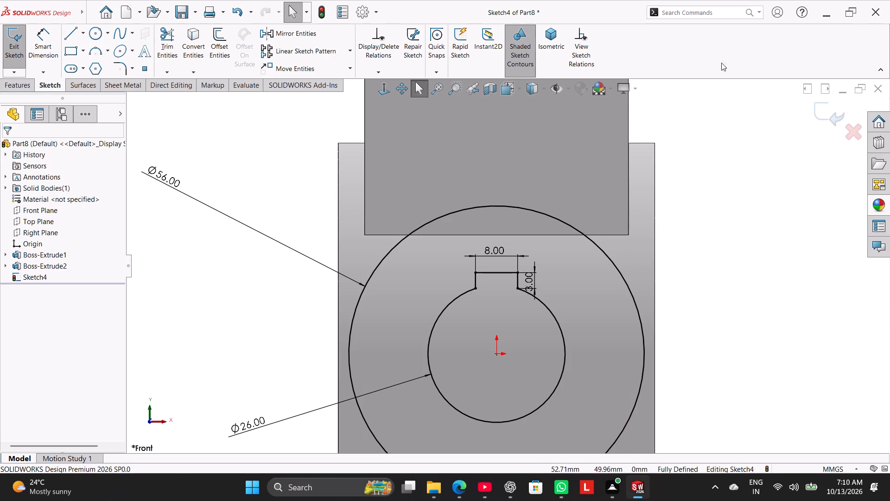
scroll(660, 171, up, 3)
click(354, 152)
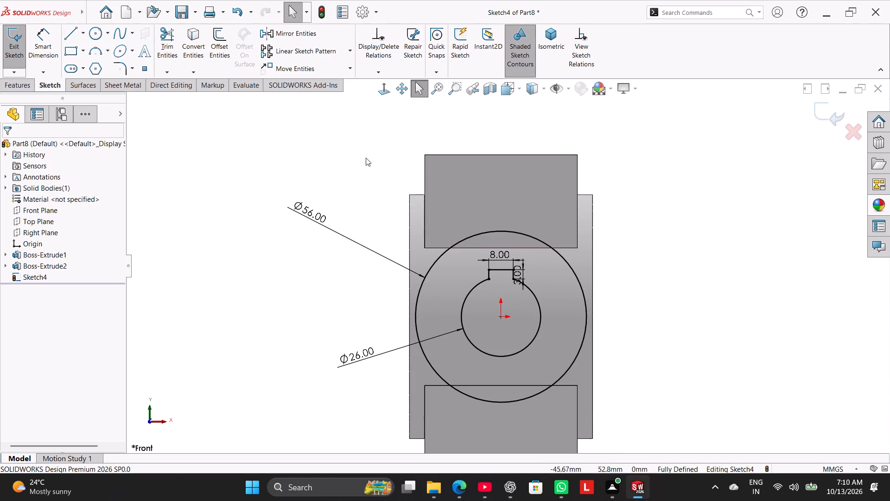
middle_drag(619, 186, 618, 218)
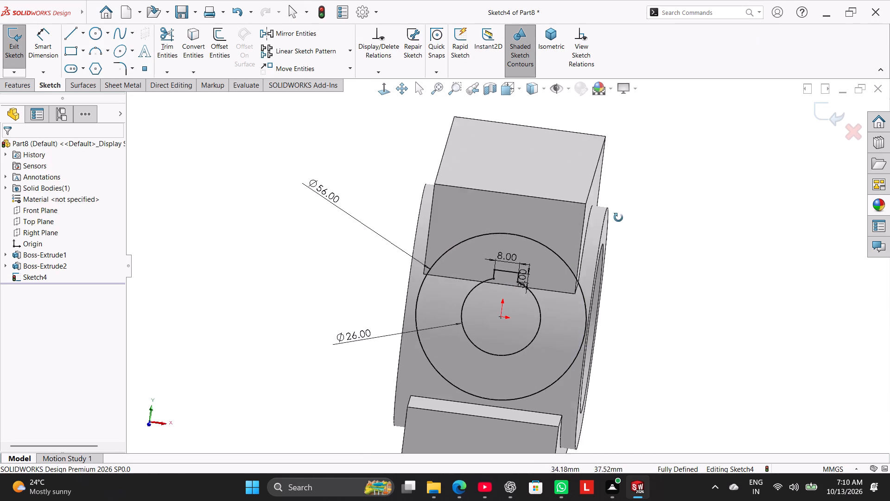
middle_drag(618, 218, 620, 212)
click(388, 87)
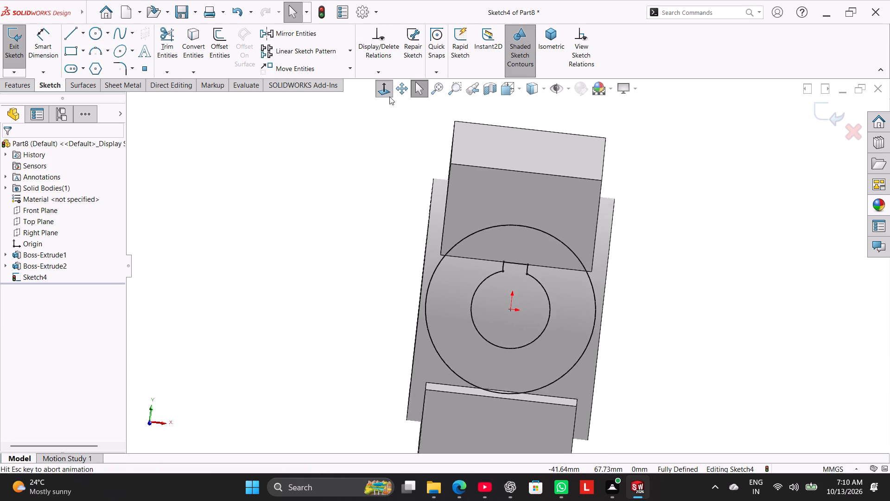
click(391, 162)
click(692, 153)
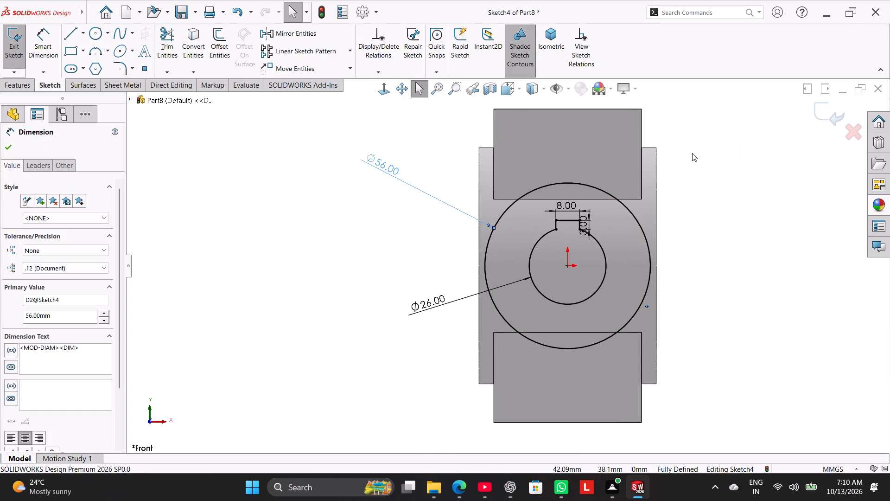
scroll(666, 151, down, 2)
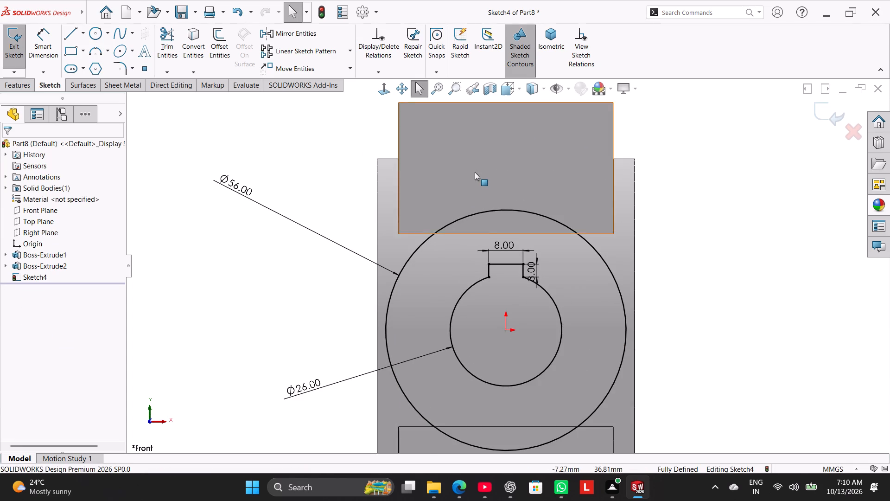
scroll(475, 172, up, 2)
Start a boss extrude of the 56 mm keyed ring profile, beginning at an offset of 100 mm from the sketch plane.
click(20, 81)
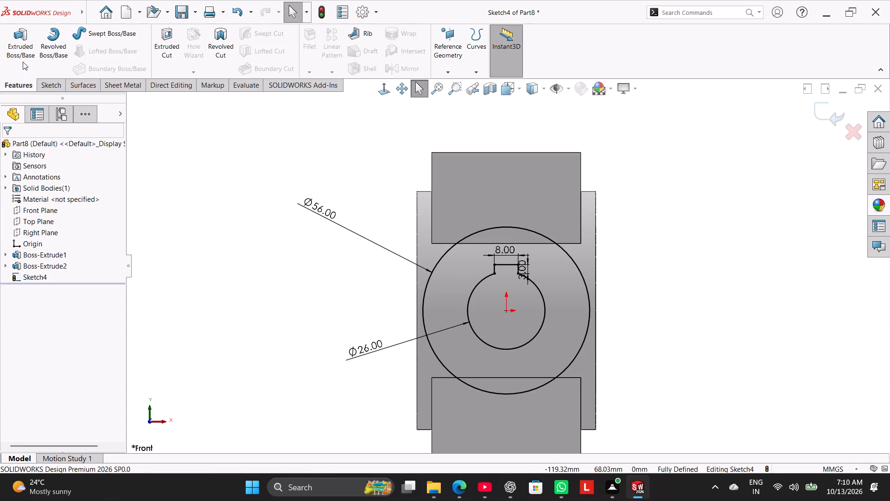
click(23, 62)
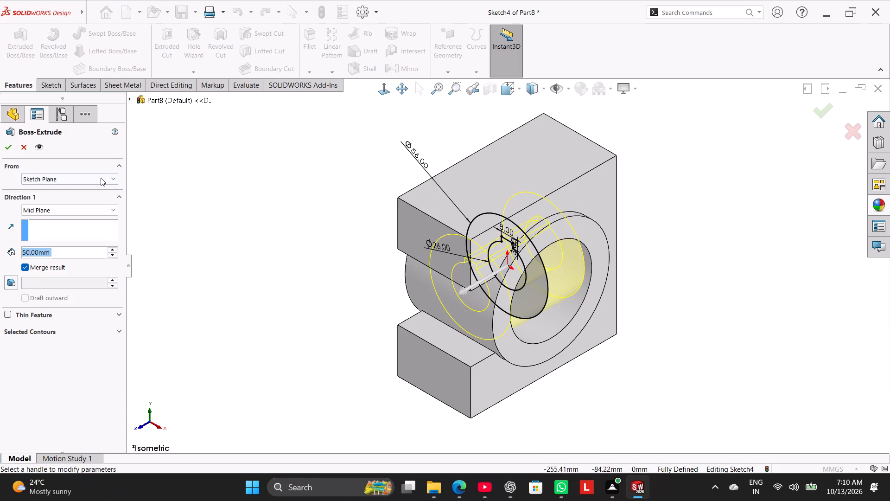
click(101, 178)
click(97, 210)
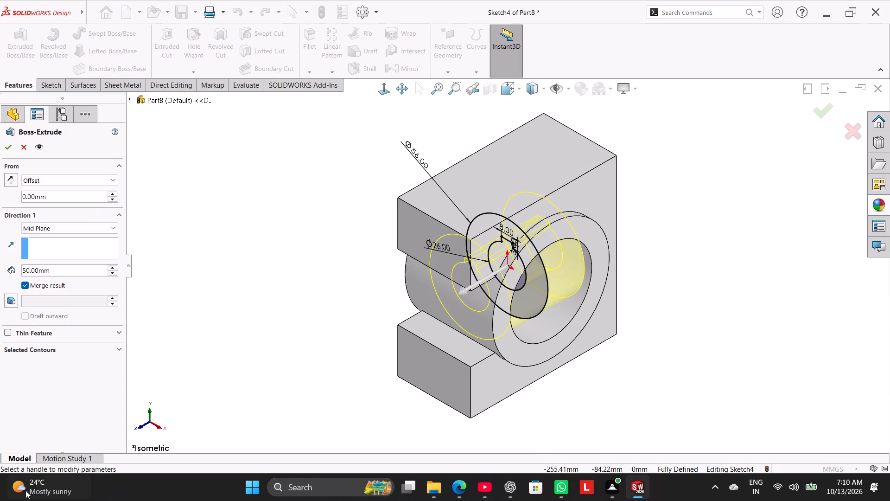
key(1)
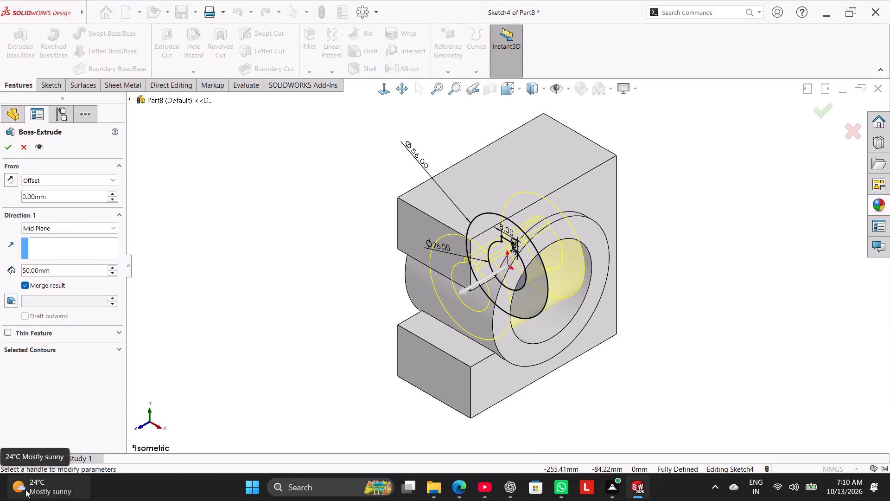
double_click(61, 202)
text(100)
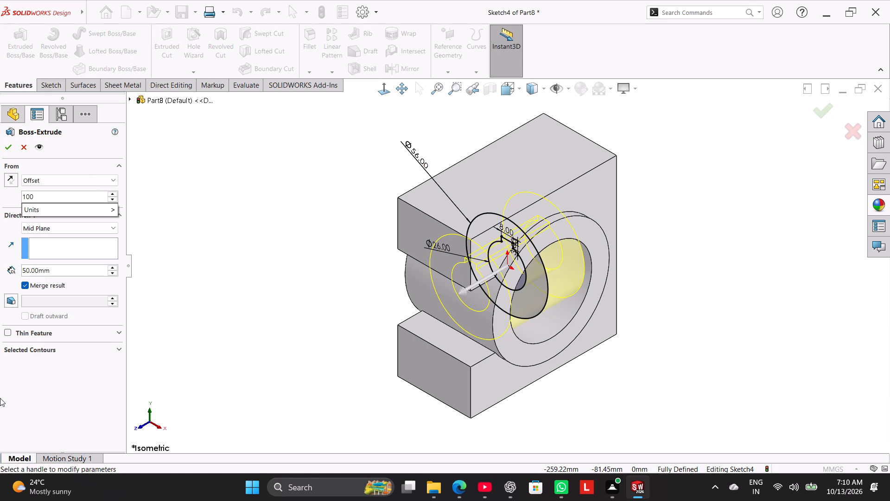
key(Return)
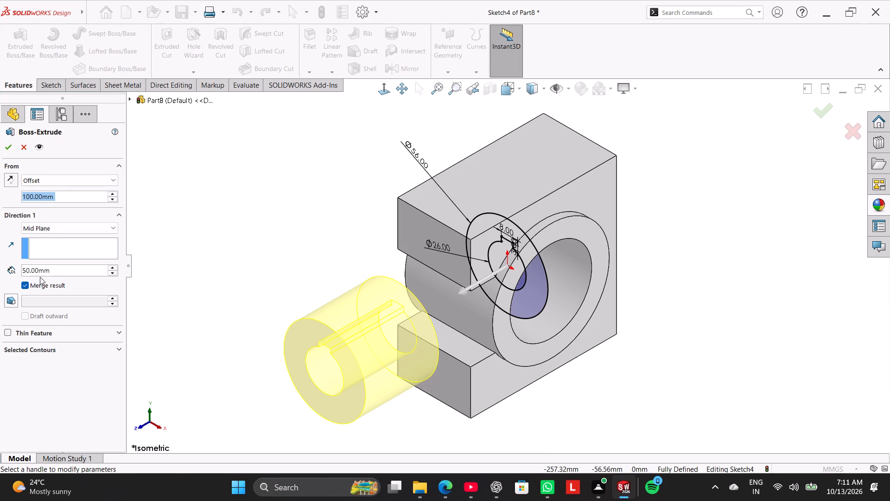
Set the ring extrusion's depth to 20 mm and its end condition to Blind.
double_click(53, 274)
click(54, 273)
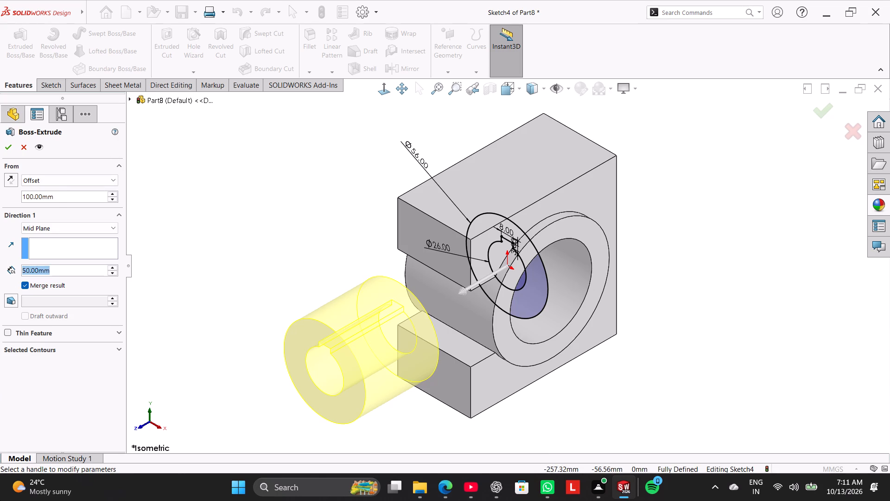
text(20)
key(Return)
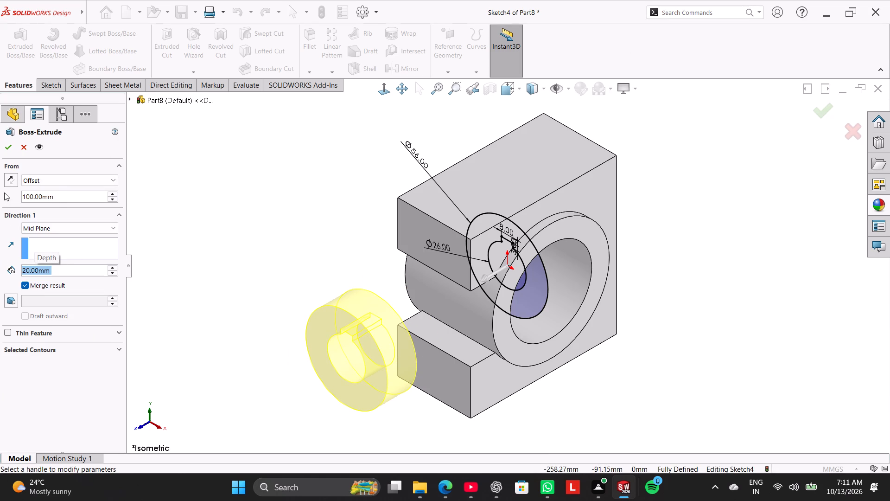
click(12, 180)
click(12, 180)
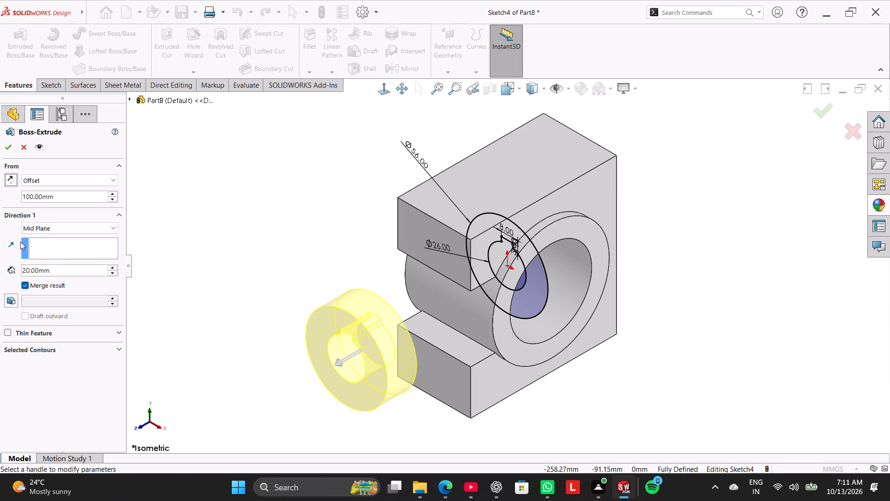
click(35, 229)
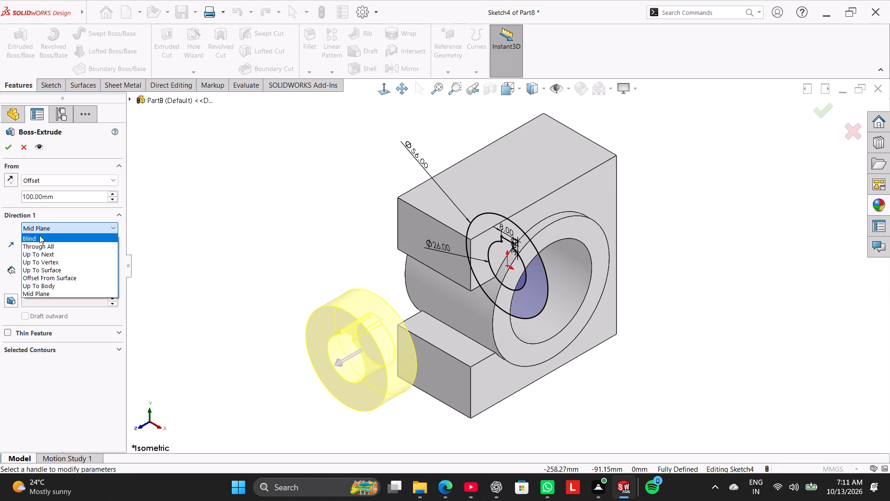
click(39, 235)
click(13, 232)
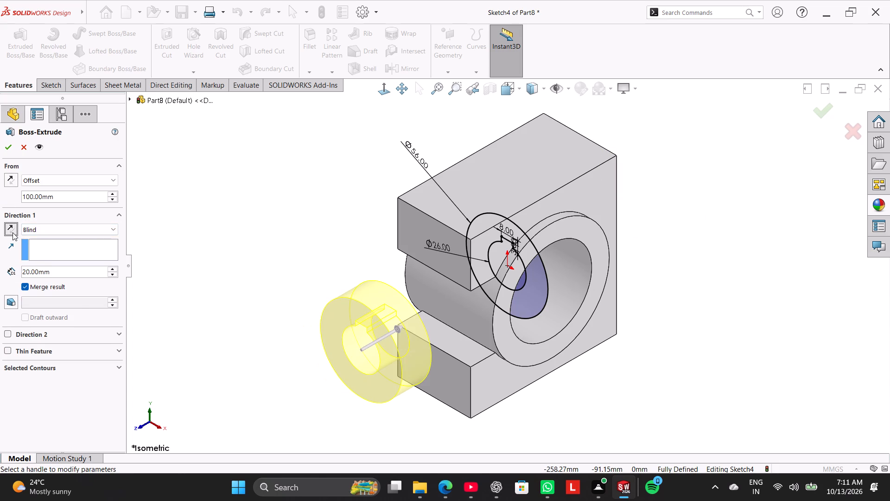
click(13, 232)
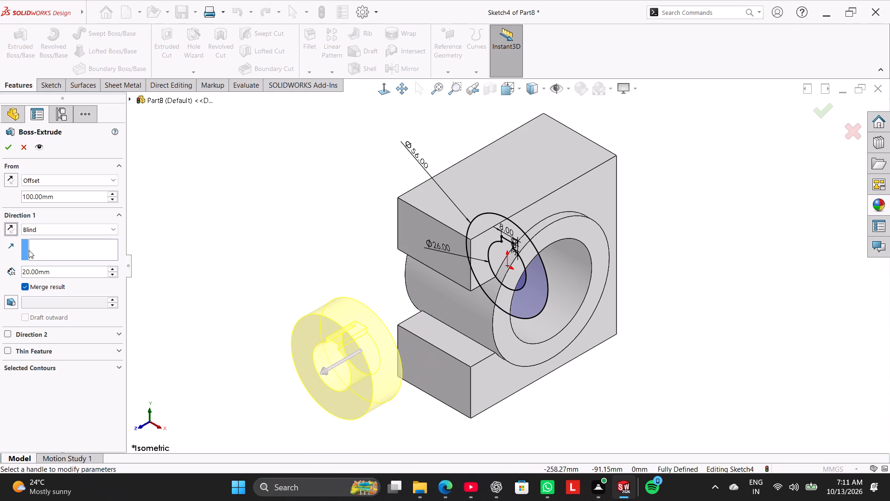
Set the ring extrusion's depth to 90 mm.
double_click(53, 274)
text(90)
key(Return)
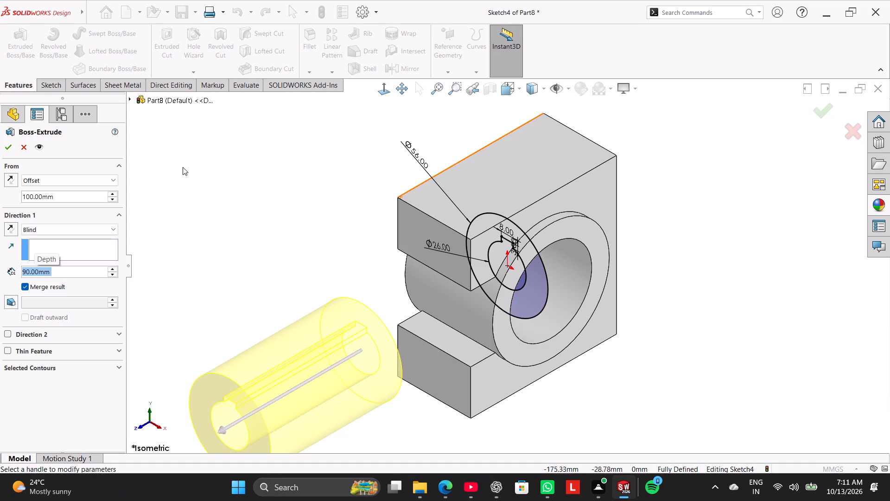
Reverse the ring extrusion toward the block, set its depth to 20 mm and complete the feature.
click(12, 229)
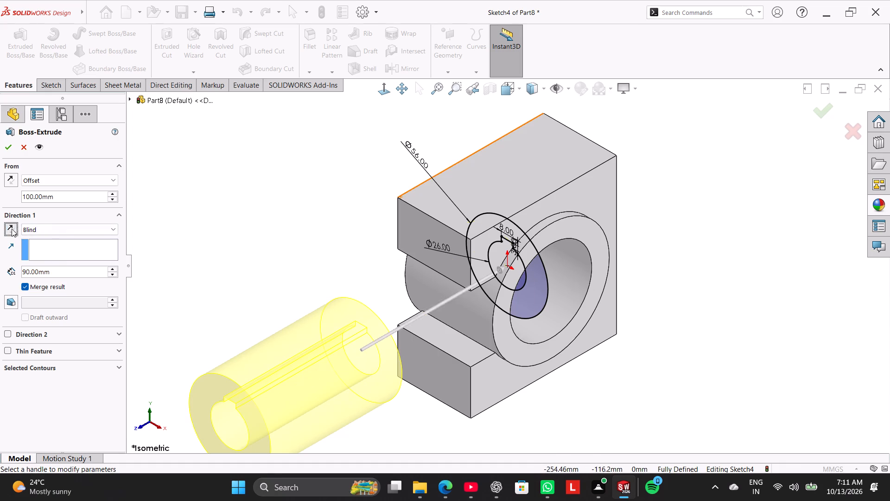
click(70, 265)
double_click(70, 270)
text(20)
key(Return)
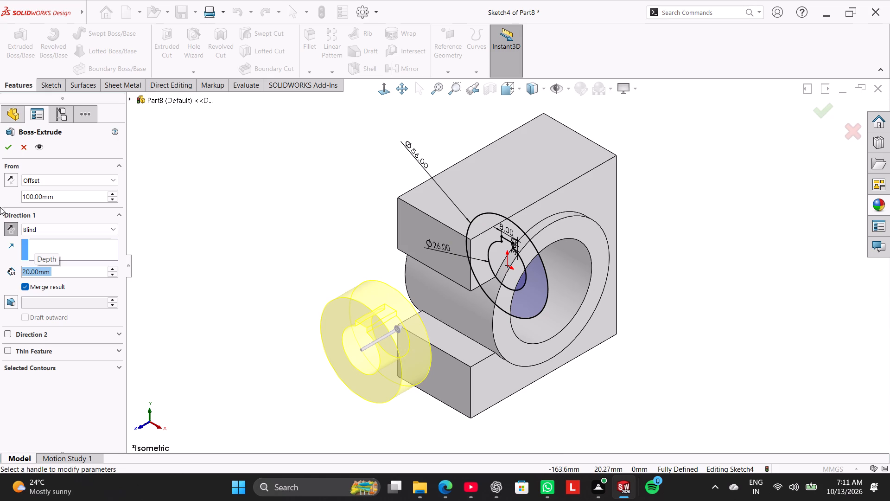
click(9, 151)
click(169, 239)
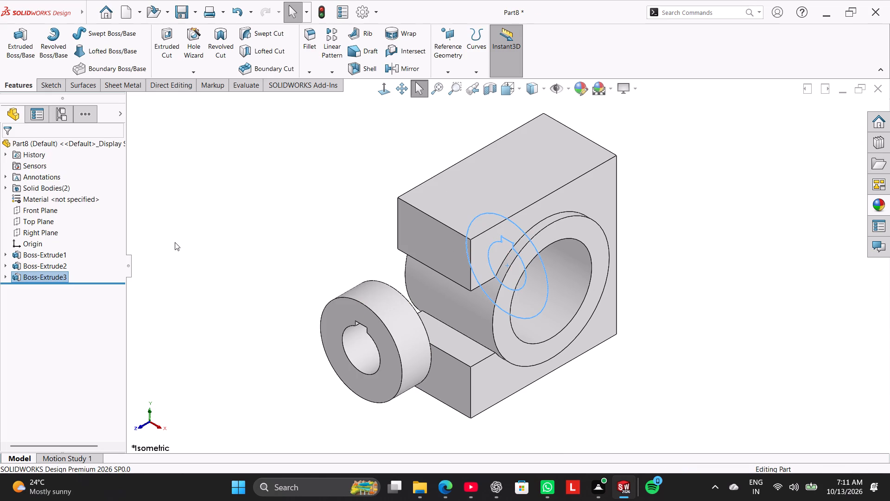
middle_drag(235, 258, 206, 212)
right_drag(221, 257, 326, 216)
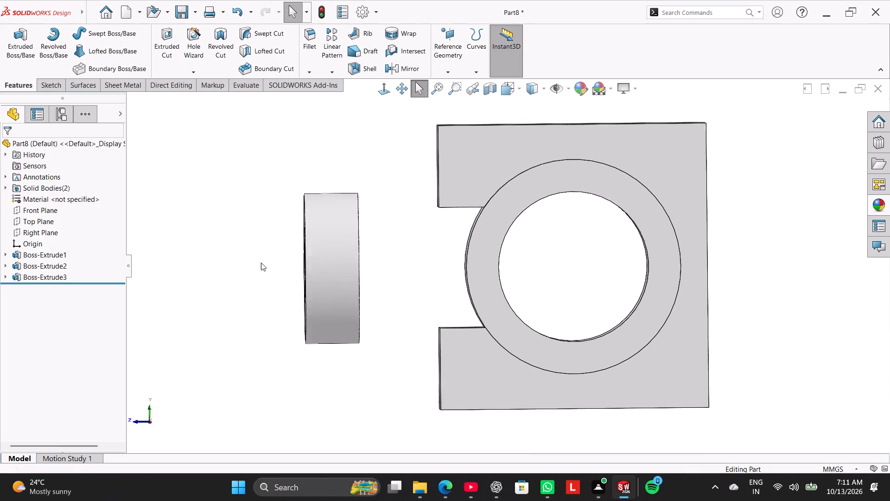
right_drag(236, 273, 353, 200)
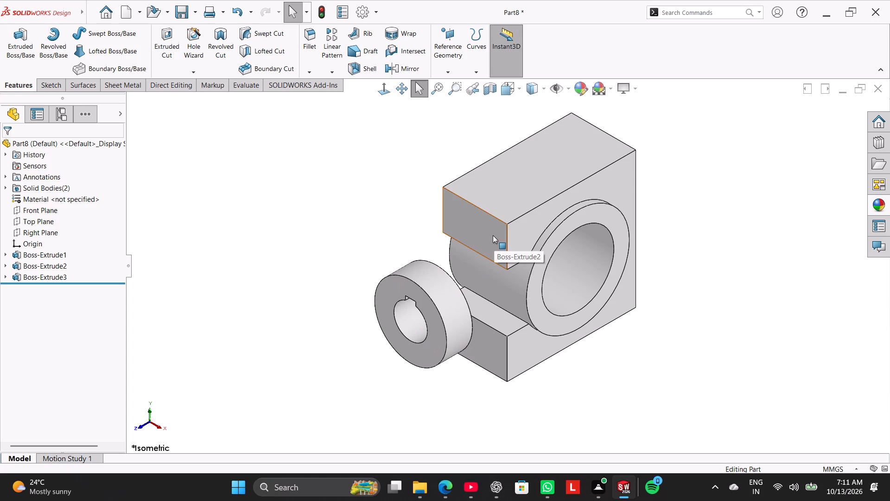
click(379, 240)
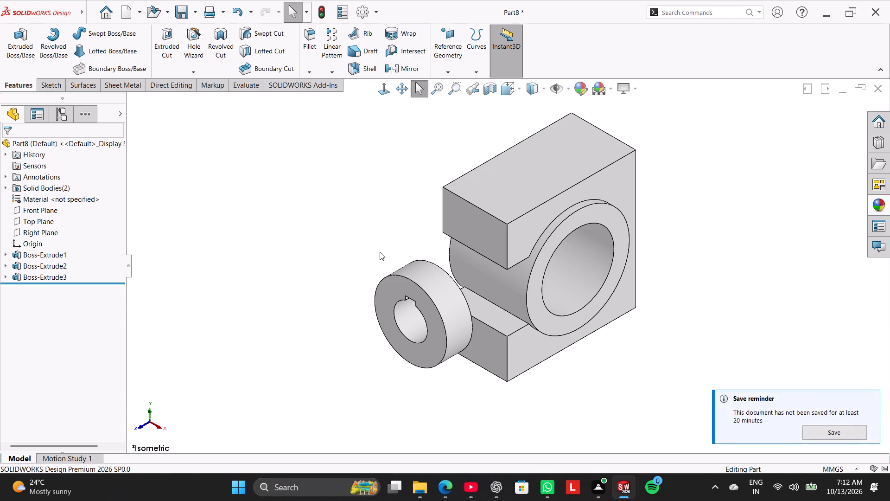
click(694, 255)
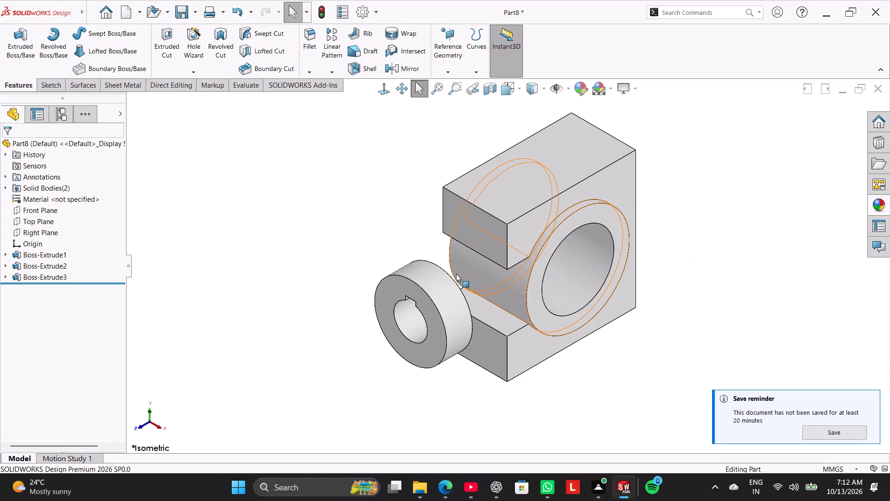
On the Right Plane, sketch a closed L-shaped line profile, about 39 mm long on top, linking the block's upper side face to the ring.
click(45, 231)
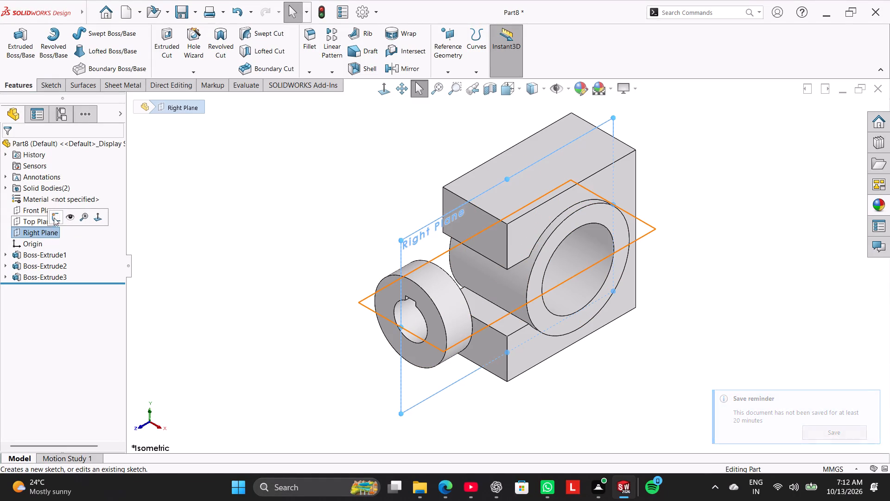
click(54, 218)
click(235, 231)
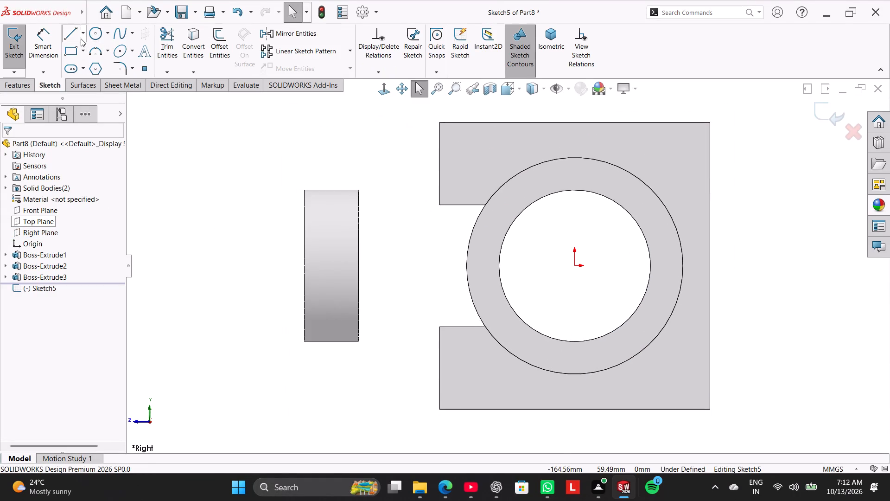
click(74, 35)
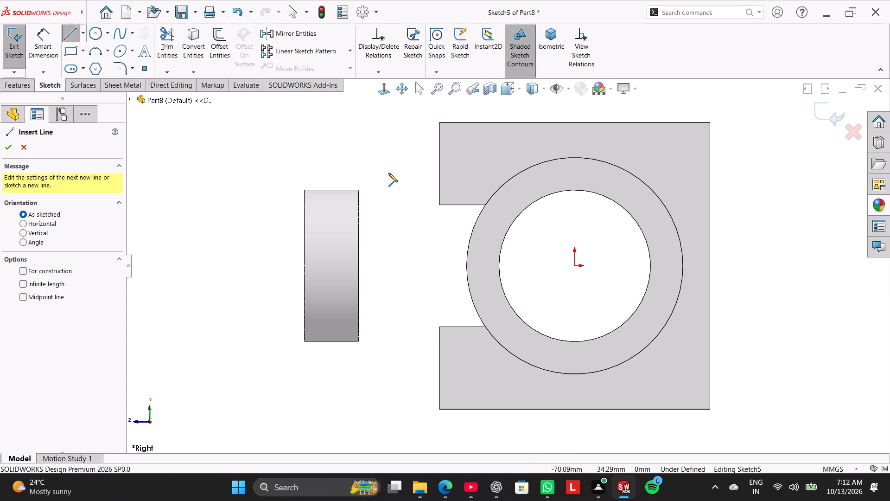
click(440, 156)
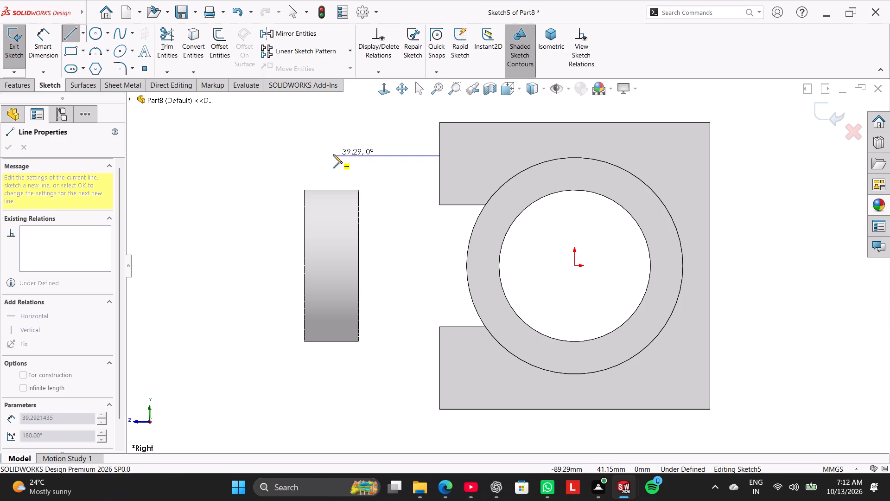
click(333, 155)
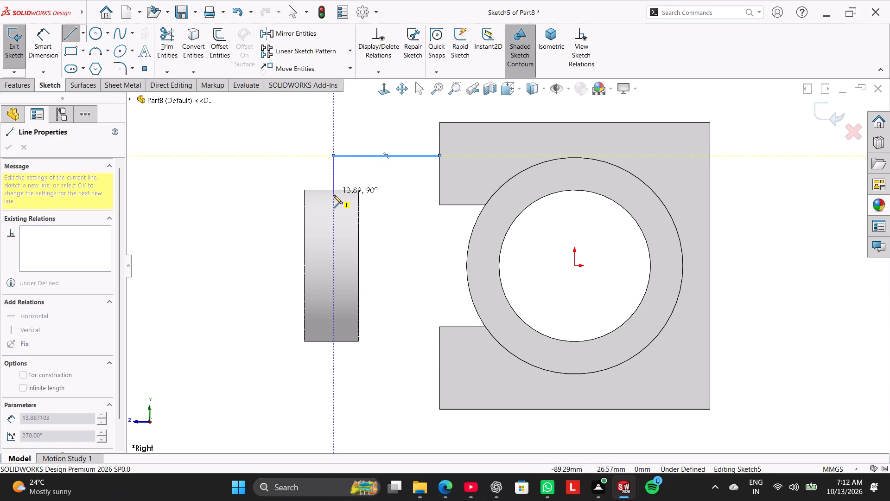
click(332, 212)
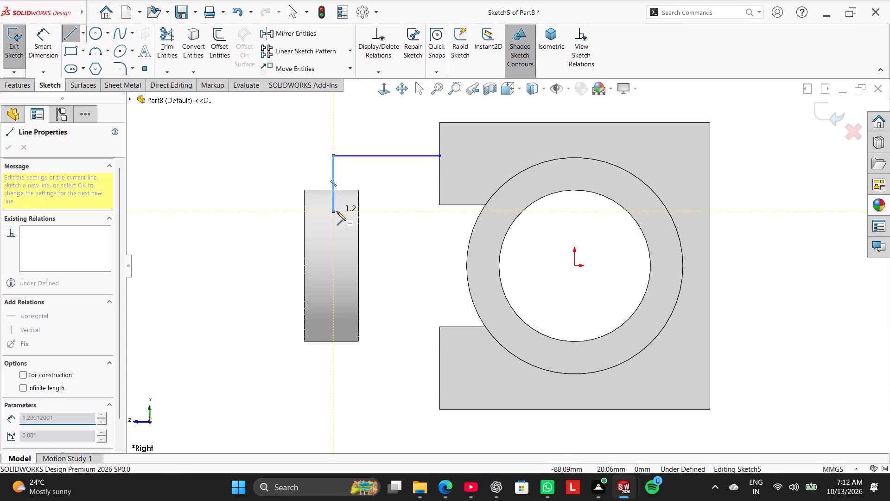
click(357, 213)
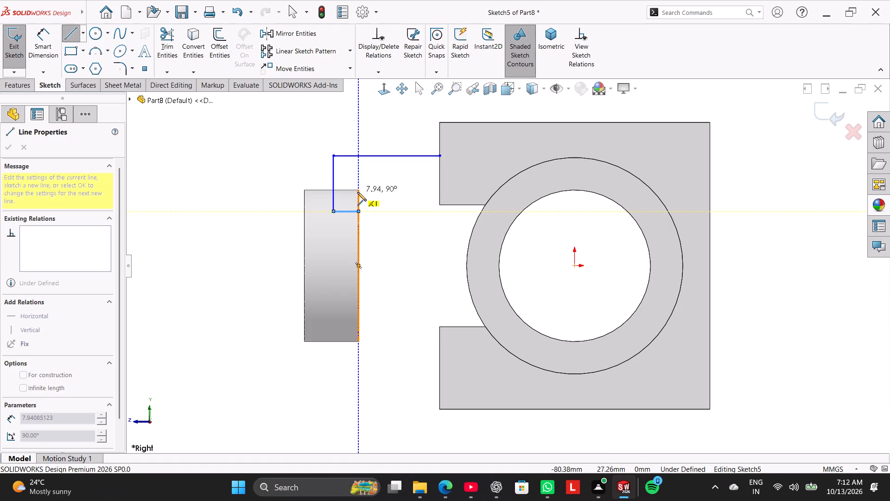
click(357, 199)
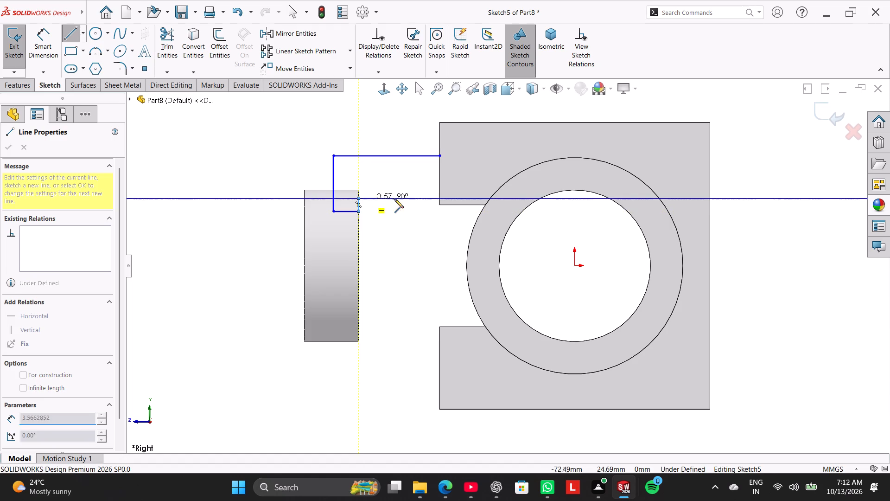
click(438, 198)
click(438, 157)
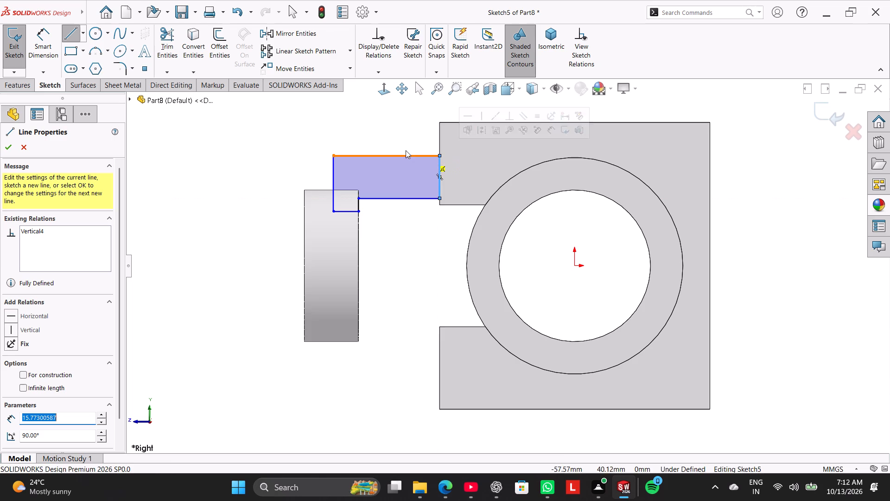
right_click(389, 131)
click(401, 136)
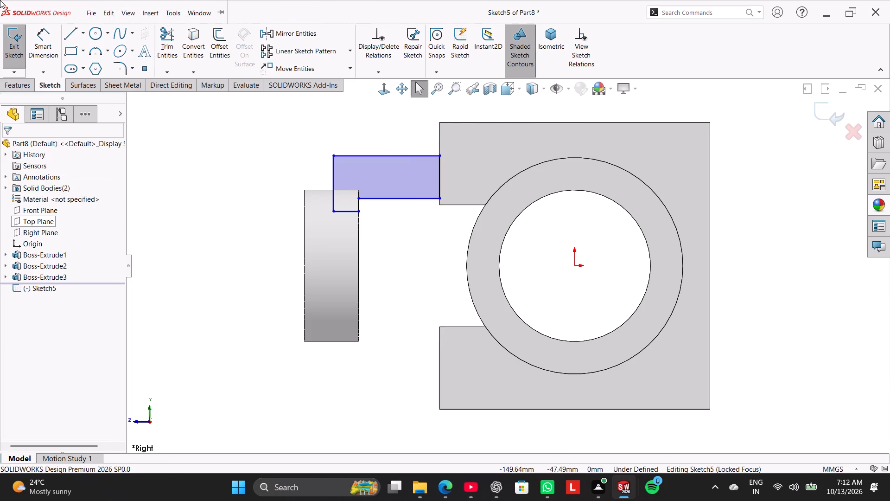
Draw a horizontal centerline from the origin and attach its free end to the midpoint of the ring's block-facing edge.
click(85, 31)
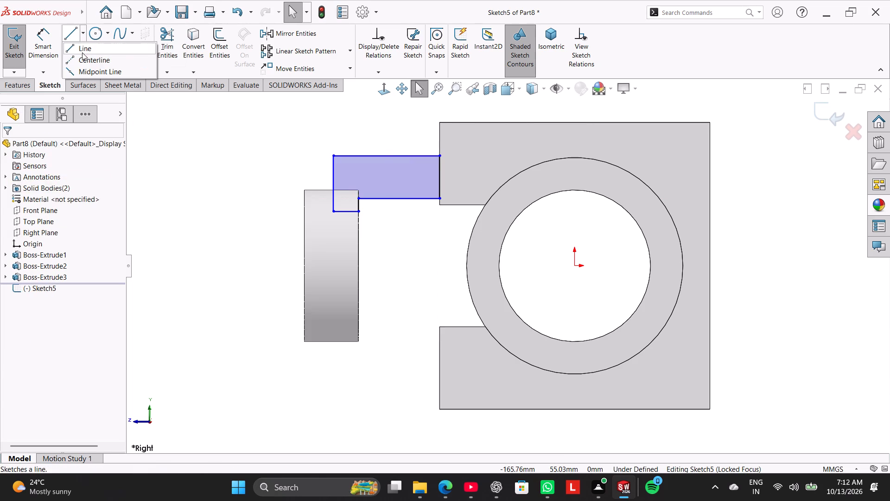
click(83, 56)
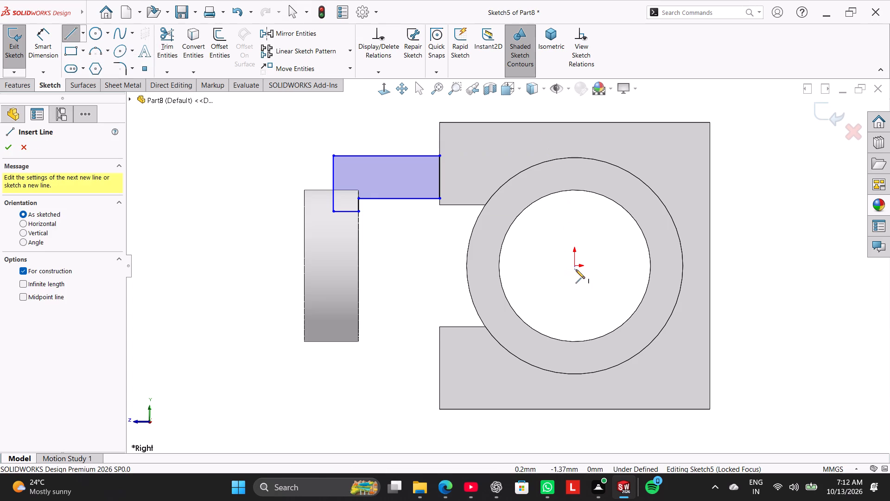
click(575, 265)
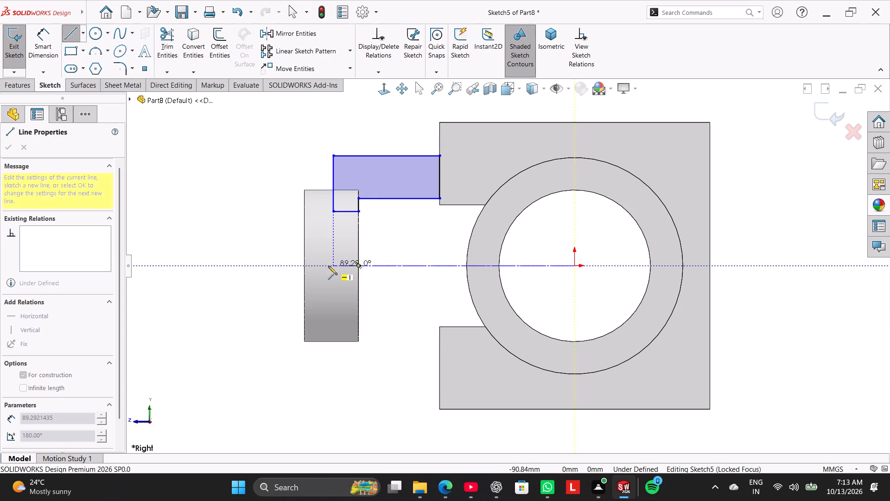
click(355, 265)
right_drag(237, 238, 256, 238)
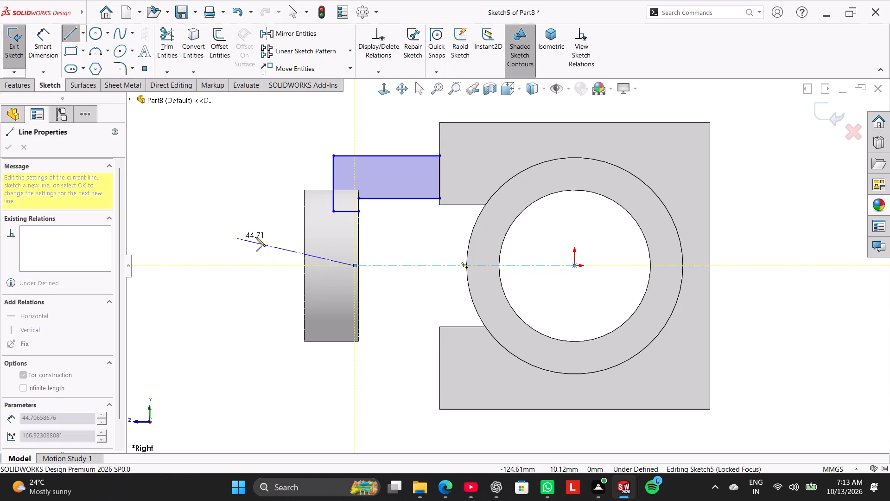
right_drag(256, 238, 242, 238)
click(264, 245)
scroll(348, 261, down, 5)
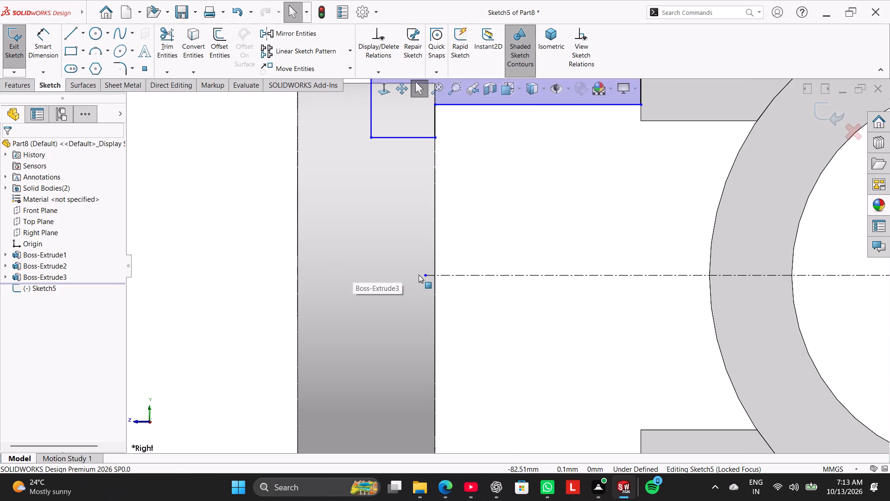
drag(425, 275, 437, 275)
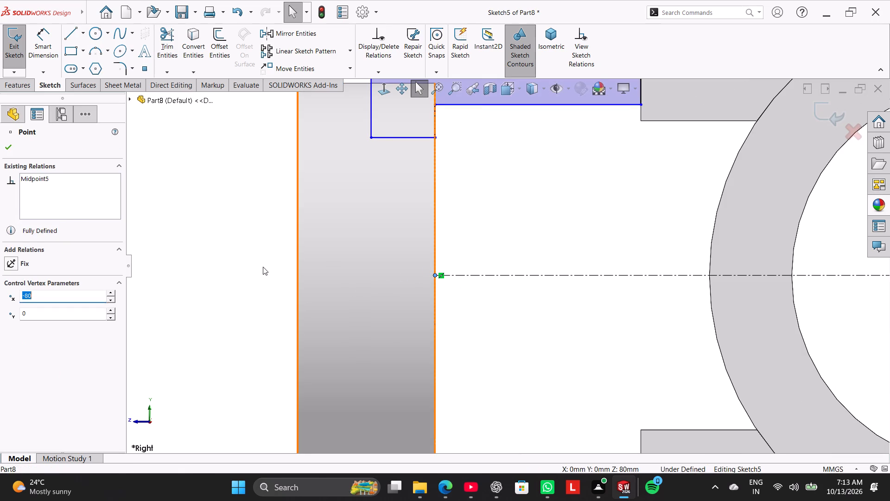
click(263, 267)
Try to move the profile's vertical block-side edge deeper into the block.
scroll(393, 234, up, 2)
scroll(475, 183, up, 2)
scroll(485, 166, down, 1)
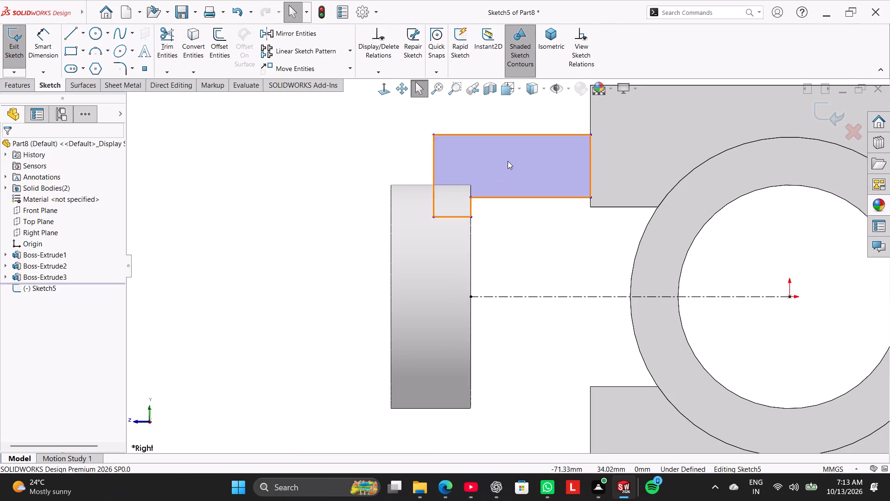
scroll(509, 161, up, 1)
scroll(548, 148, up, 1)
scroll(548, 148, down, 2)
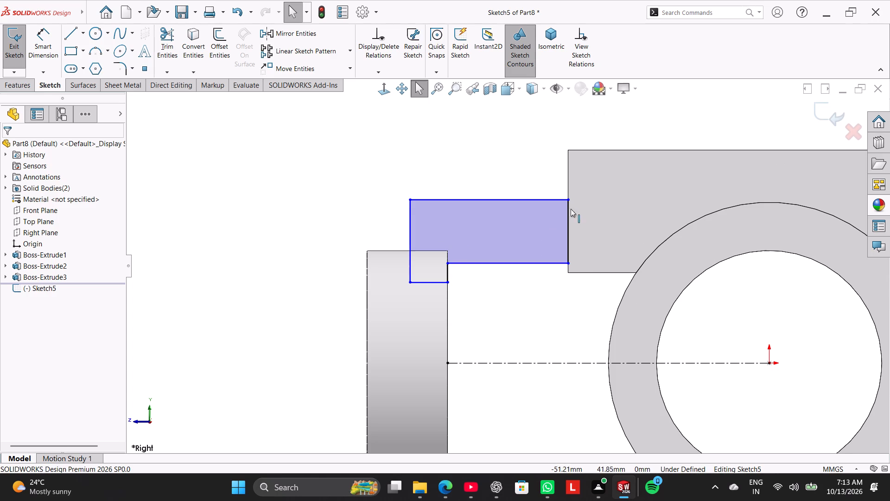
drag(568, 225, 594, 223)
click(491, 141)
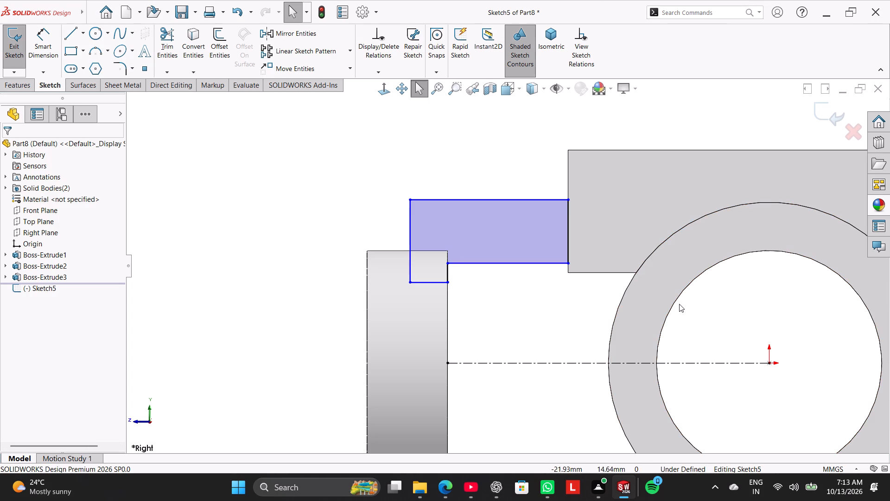
Dimension the profile's lower 30 mm line symmetrically about the centerline at 45 mm.
scroll(566, 395, up, 3)
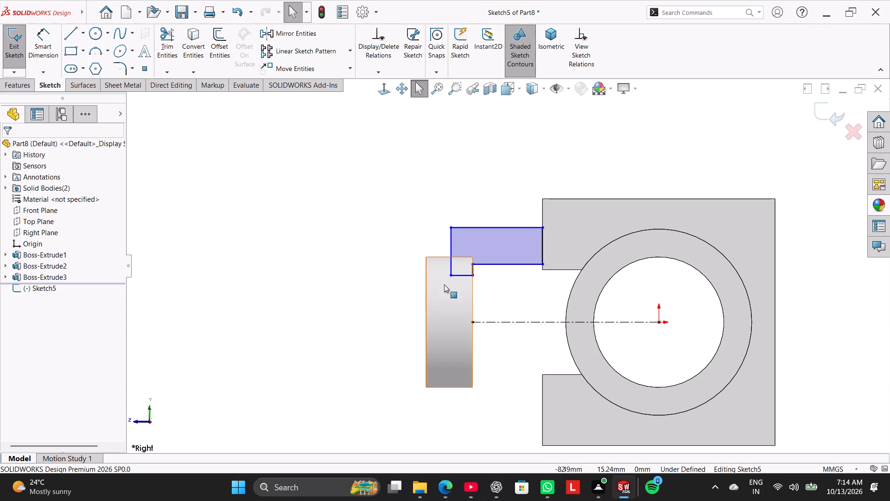
click(51, 45)
click(508, 265)
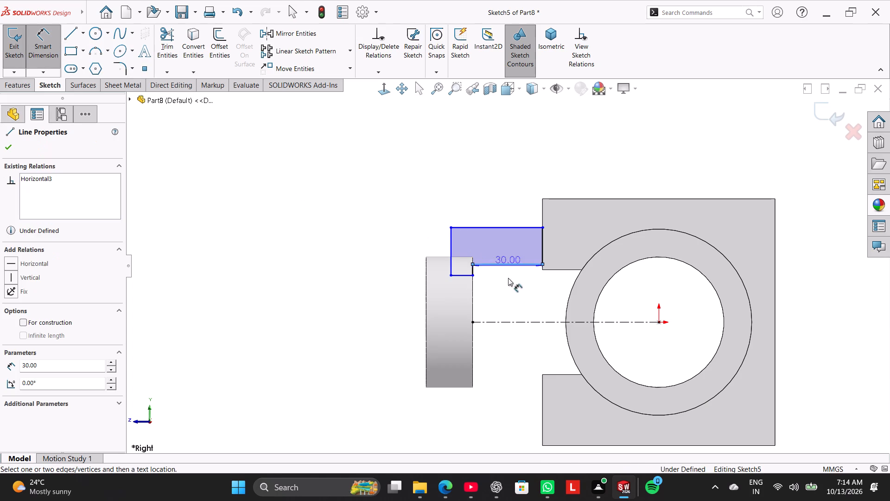
click(511, 321)
click(511, 321)
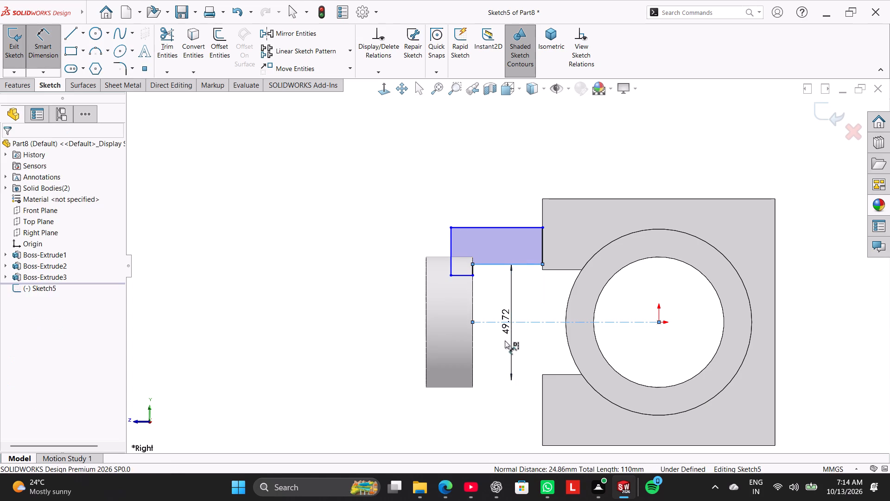
text(45)
key(Return)
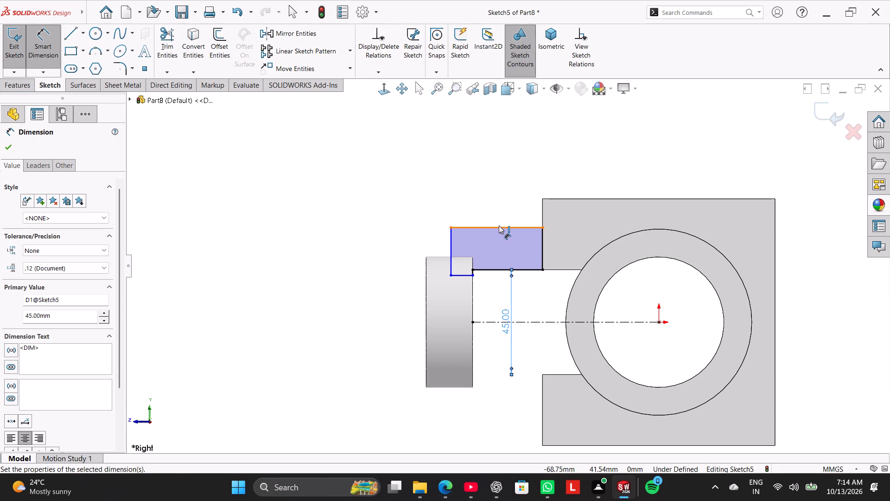
Dimension the profile's top line symmetrically about the centerline at 70 mm.
click(467, 225)
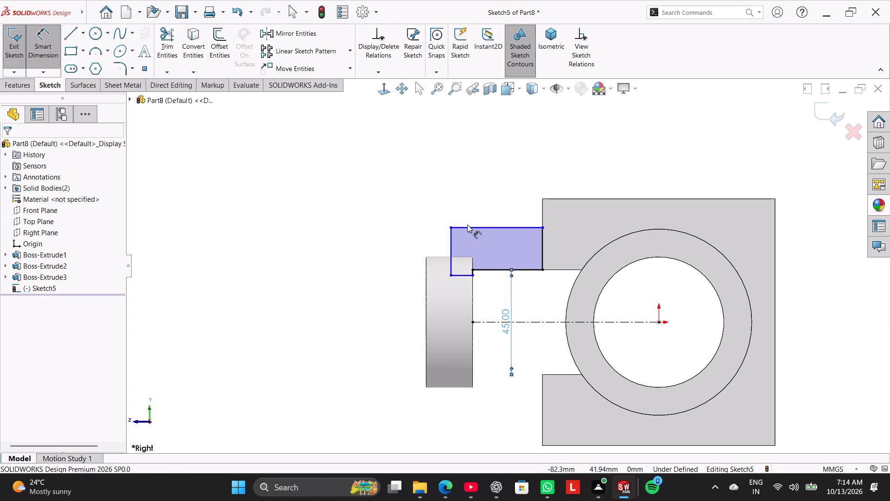
click(469, 227)
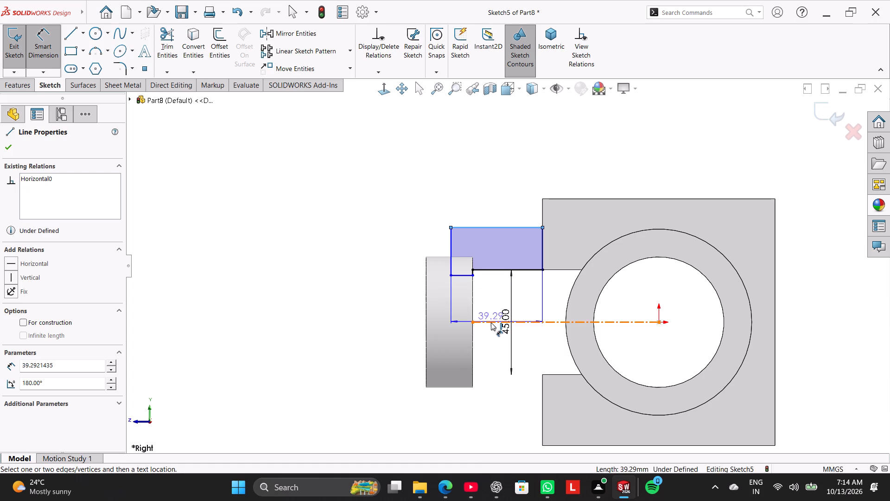
click(491, 322)
click(398, 323)
key(7)
key(0)
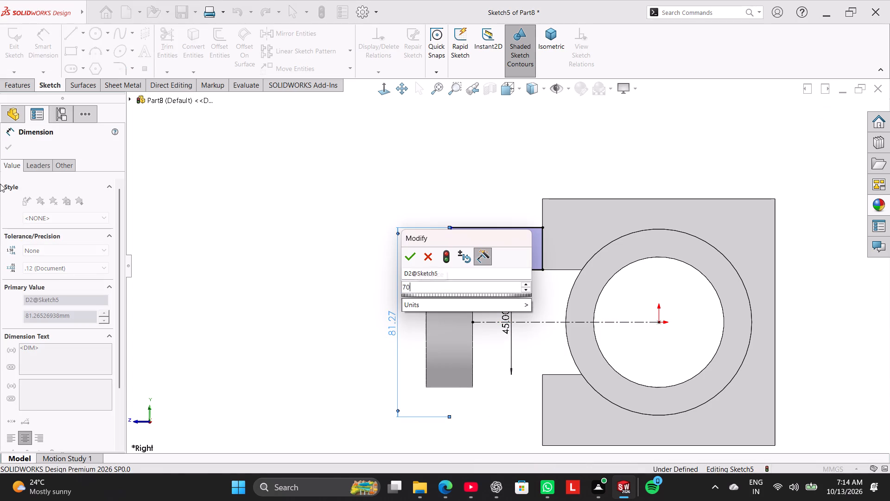
key(Return)
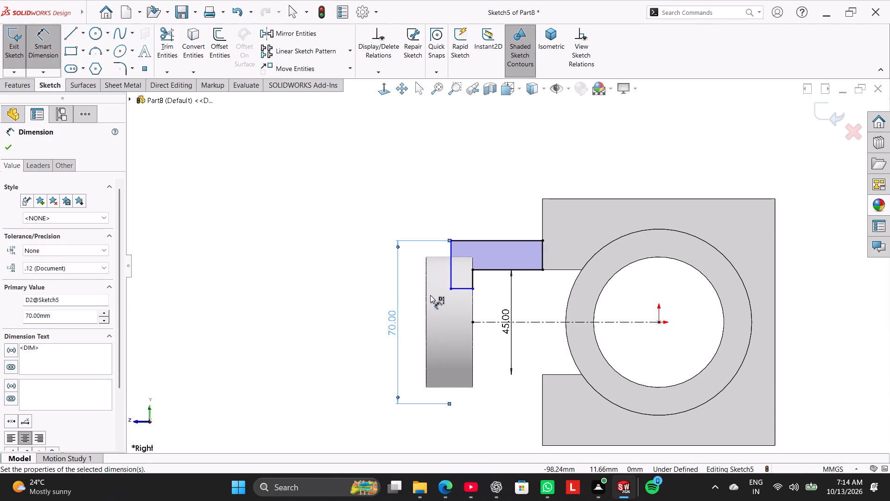
Dimension the profile's outer vertical line 5 mm from the ring's outer face edge.
click(452, 266)
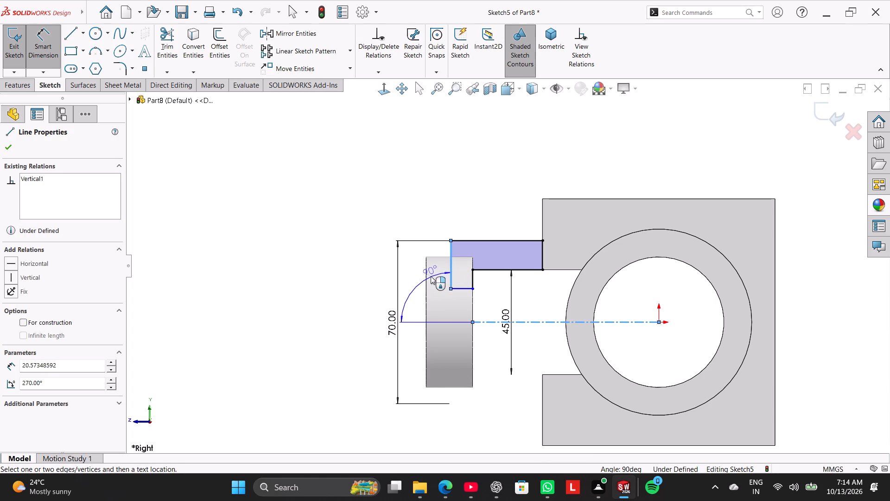
click(426, 273)
click(439, 222)
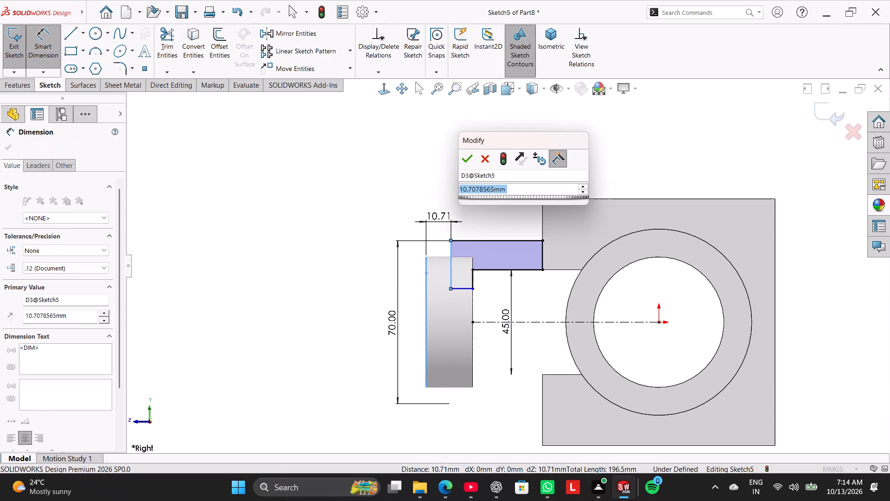
key(5)
key(Return)
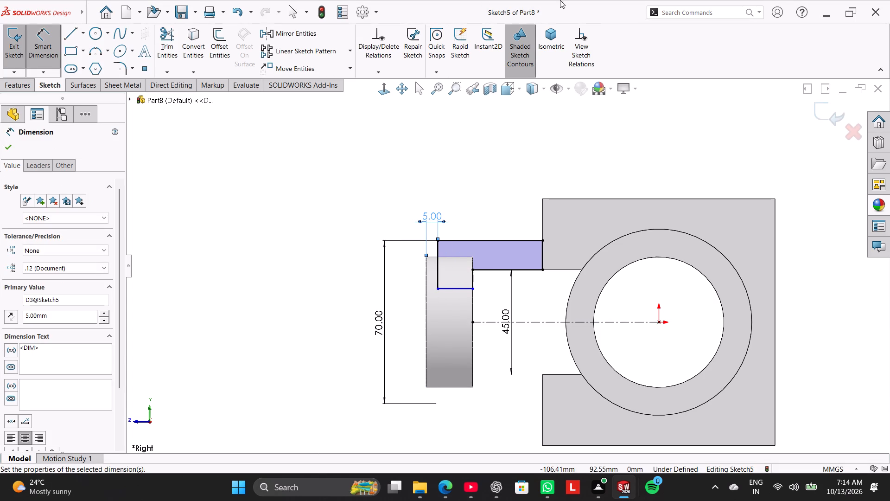
click(366, 220)
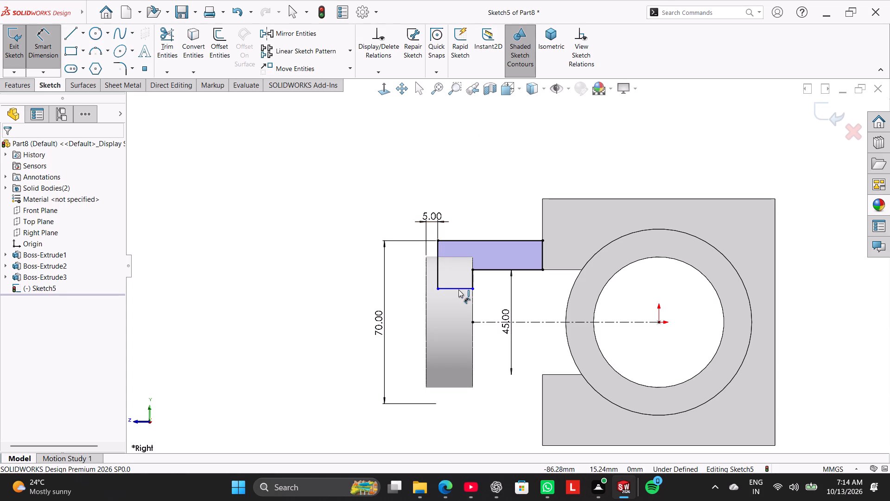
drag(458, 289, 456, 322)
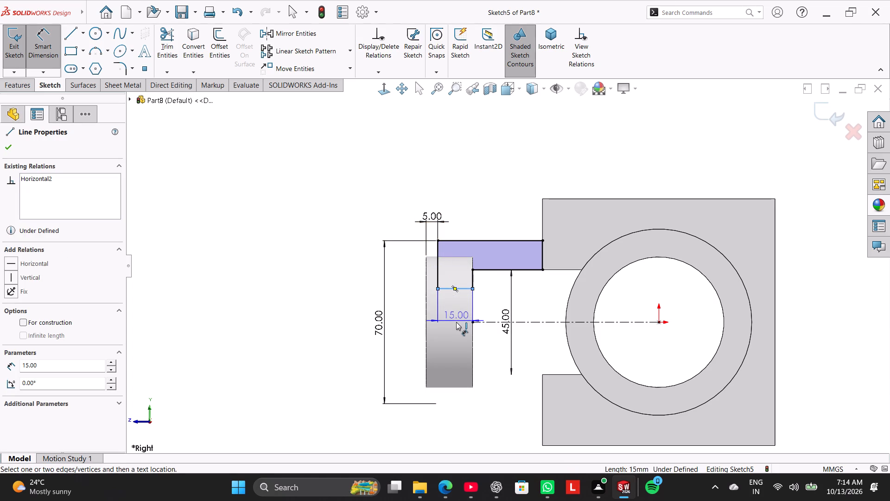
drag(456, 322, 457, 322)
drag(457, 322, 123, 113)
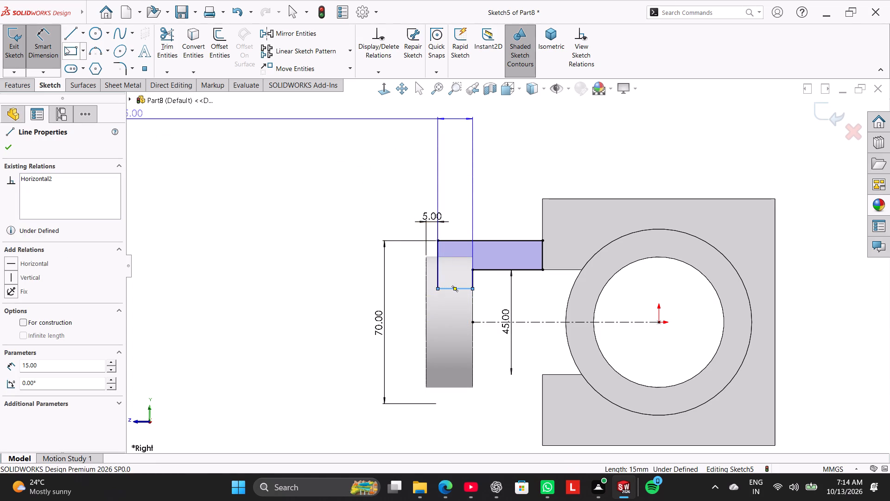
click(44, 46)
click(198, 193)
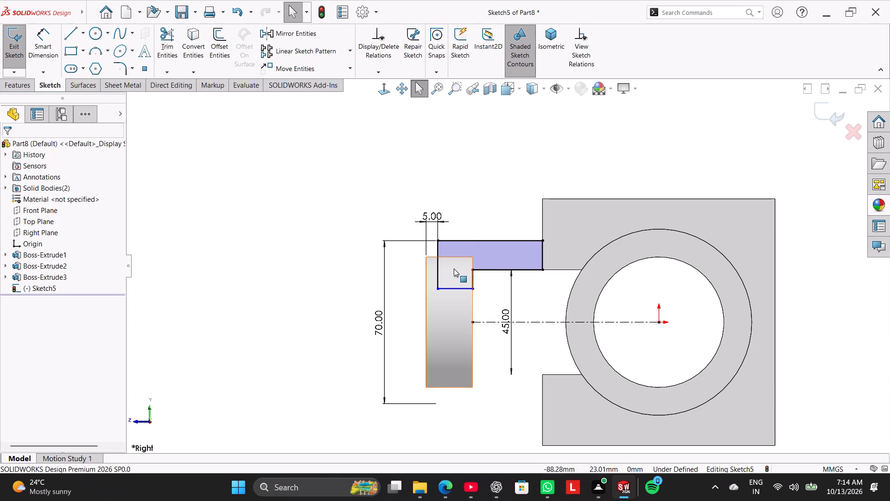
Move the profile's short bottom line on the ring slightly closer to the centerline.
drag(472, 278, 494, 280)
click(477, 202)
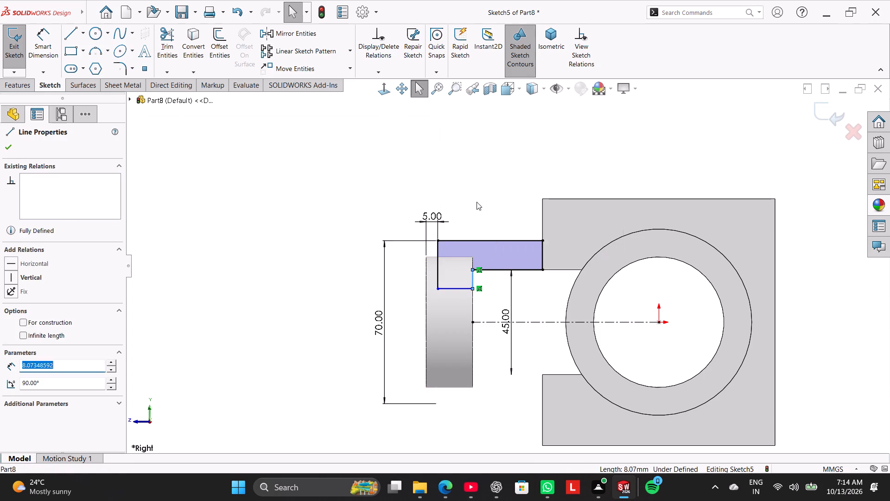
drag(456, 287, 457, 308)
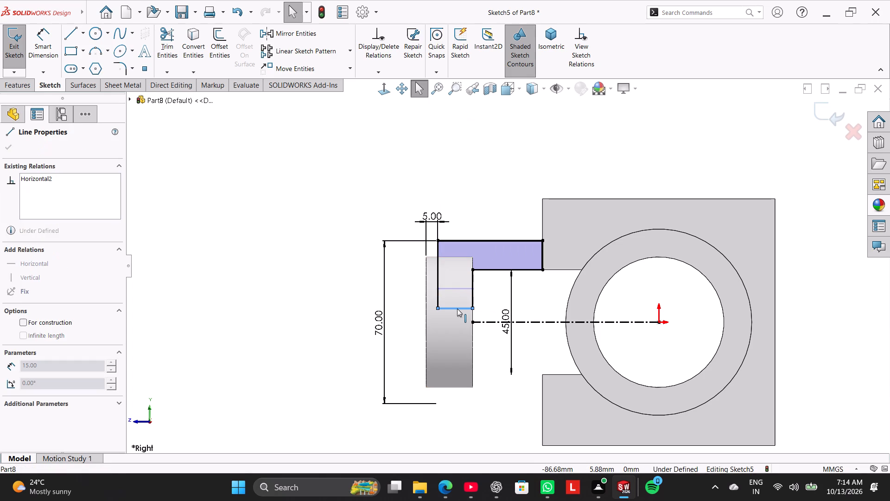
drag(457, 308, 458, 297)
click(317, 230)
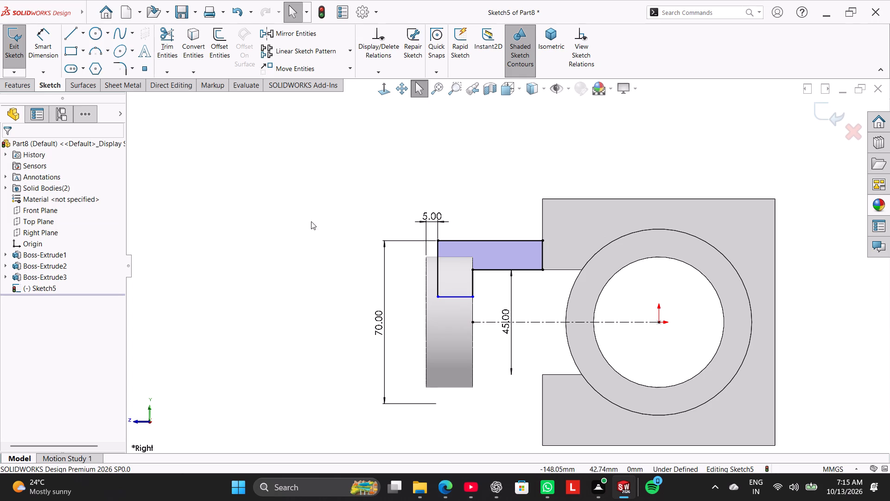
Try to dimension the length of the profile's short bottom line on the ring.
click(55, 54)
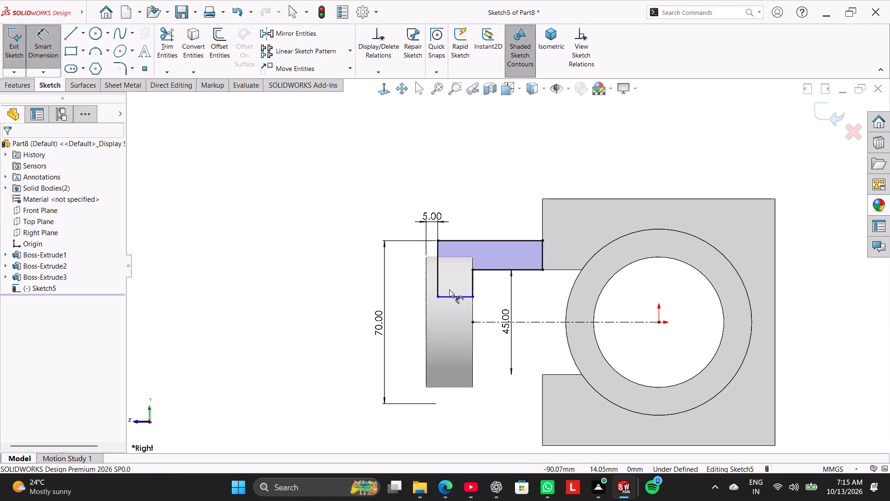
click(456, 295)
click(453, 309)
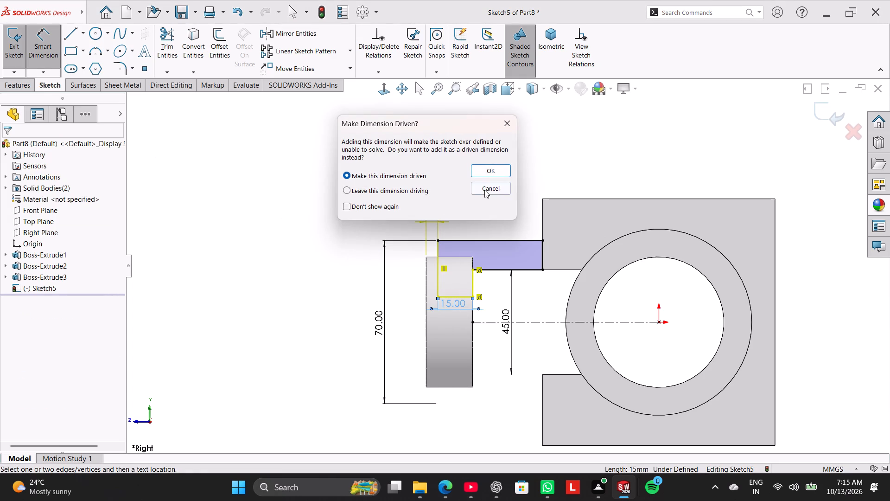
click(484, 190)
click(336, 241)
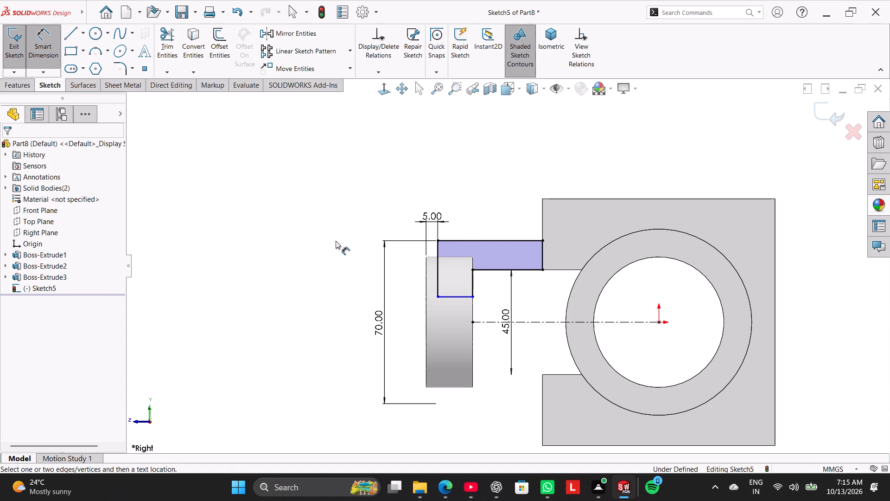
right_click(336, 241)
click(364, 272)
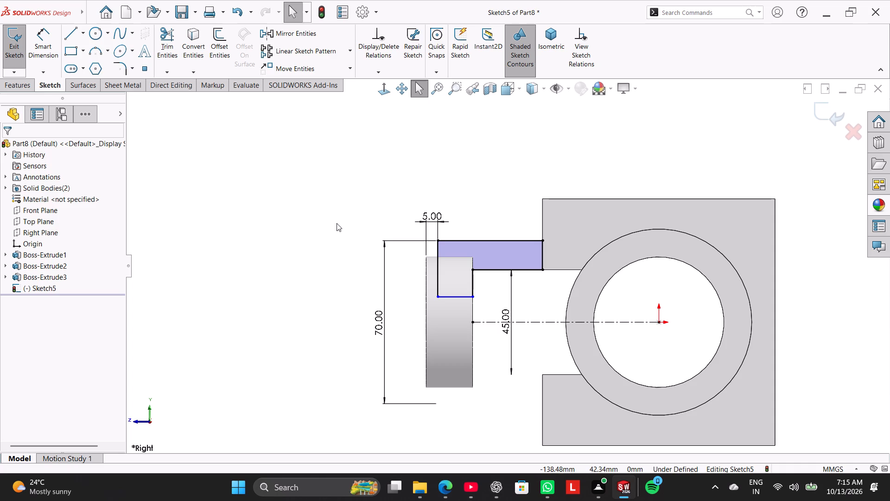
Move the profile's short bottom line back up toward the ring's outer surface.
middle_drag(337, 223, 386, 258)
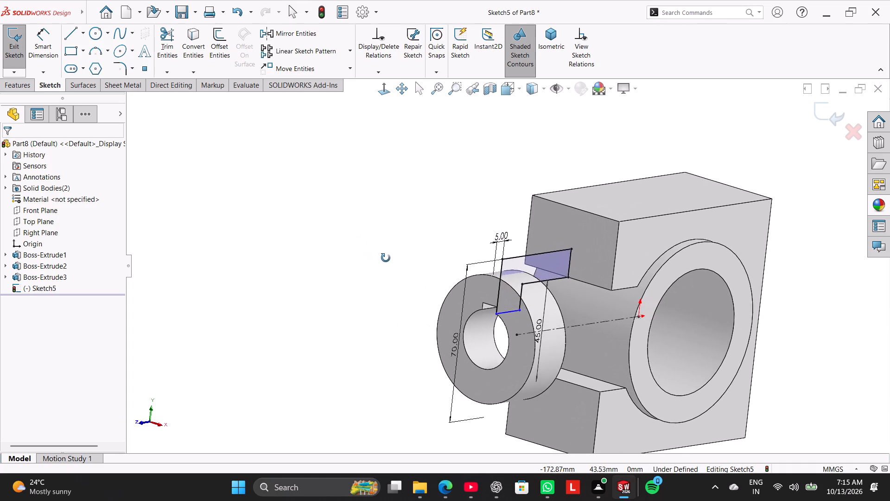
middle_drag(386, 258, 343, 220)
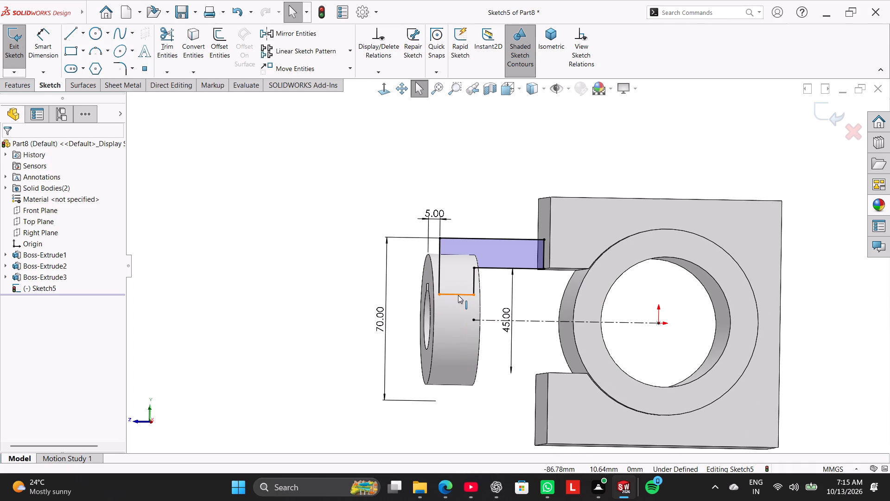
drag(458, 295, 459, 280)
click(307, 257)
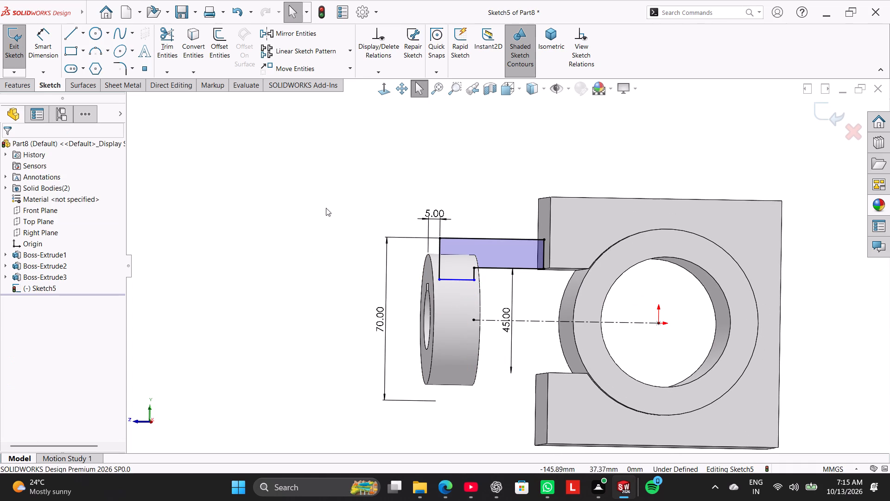
Dimension the length of the profile's outer vertical line over the ring at 15 mm.
click(381, 90)
click(299, 184)
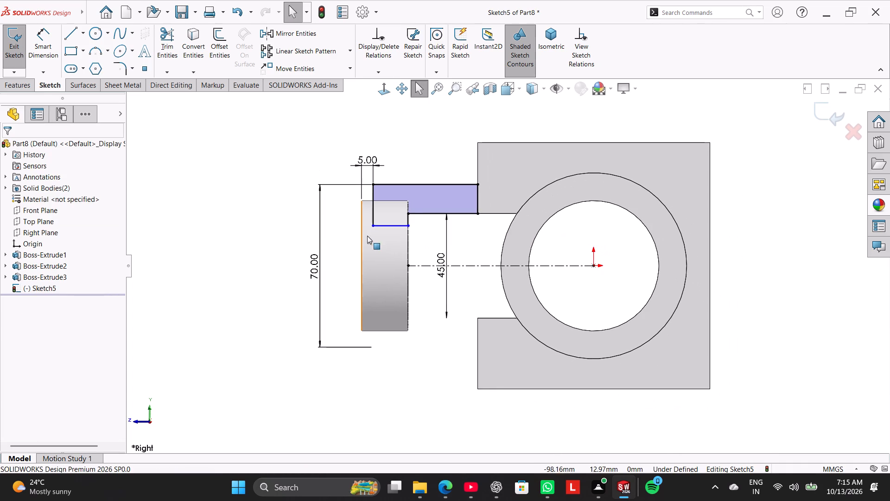
click(44, 45)
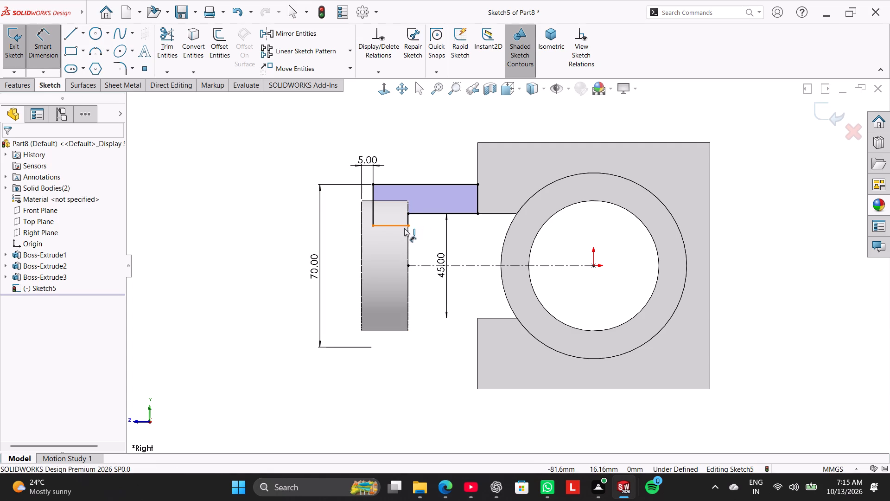
click(375, 212)
click(347, 210)
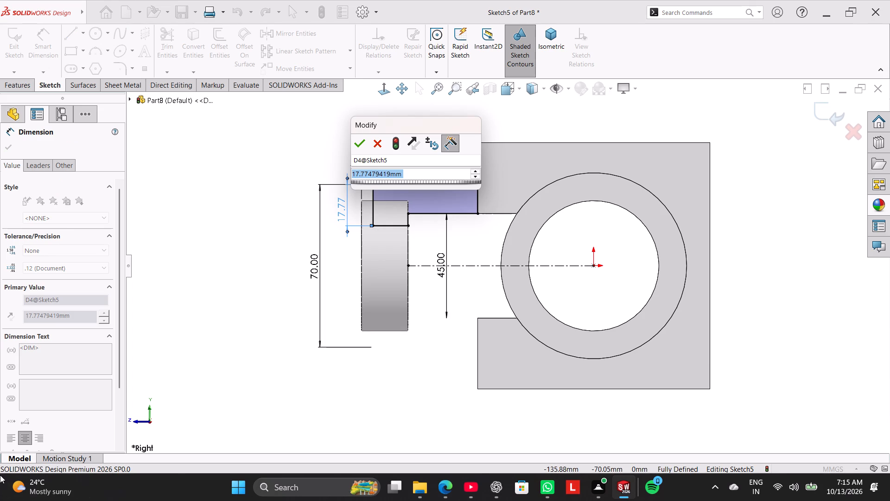
text(153)
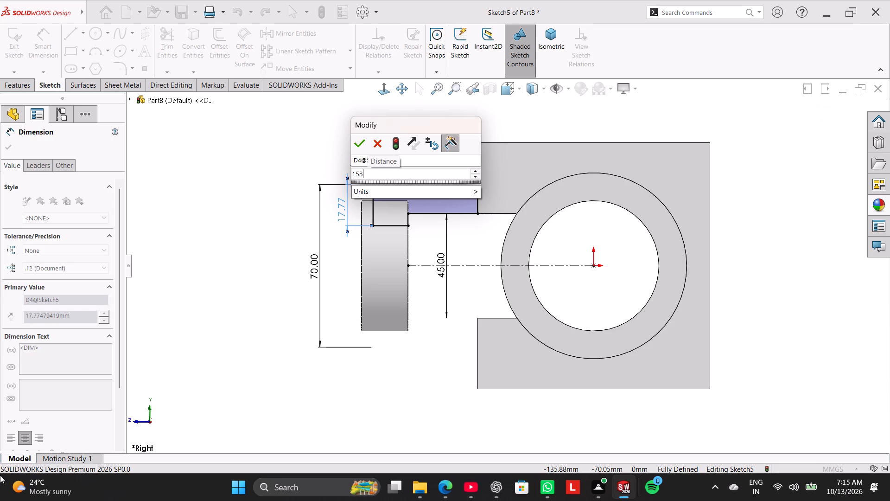
key(BackSpace)
key(Return)
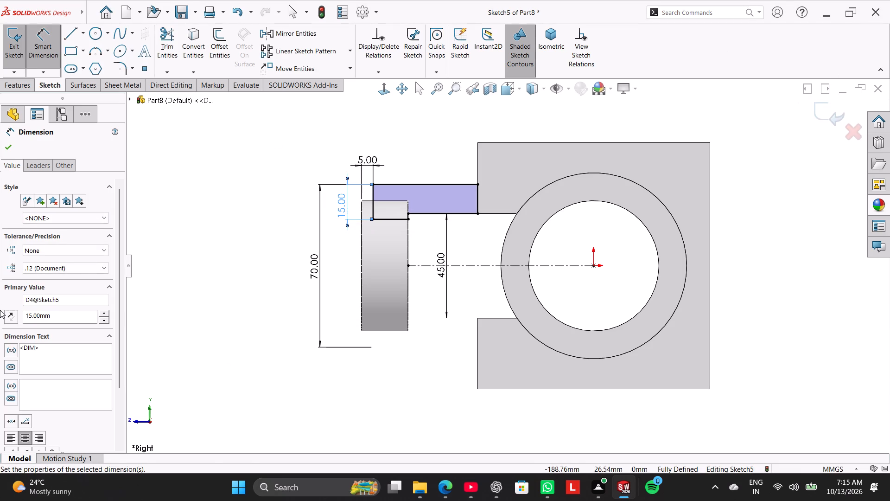
Set the length of the profile's outer vertical line to 18 mm.
middle_drag(253, 220, 272, 233)
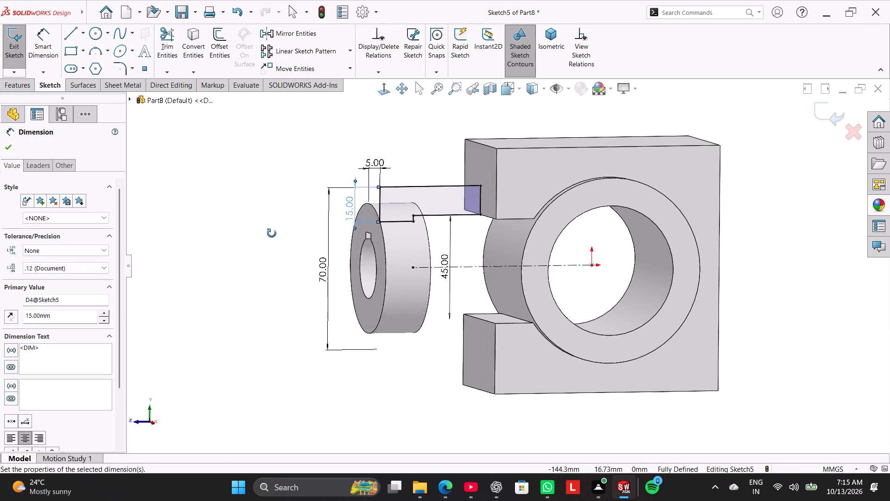
middle_drag(272, 233, 297, 248)
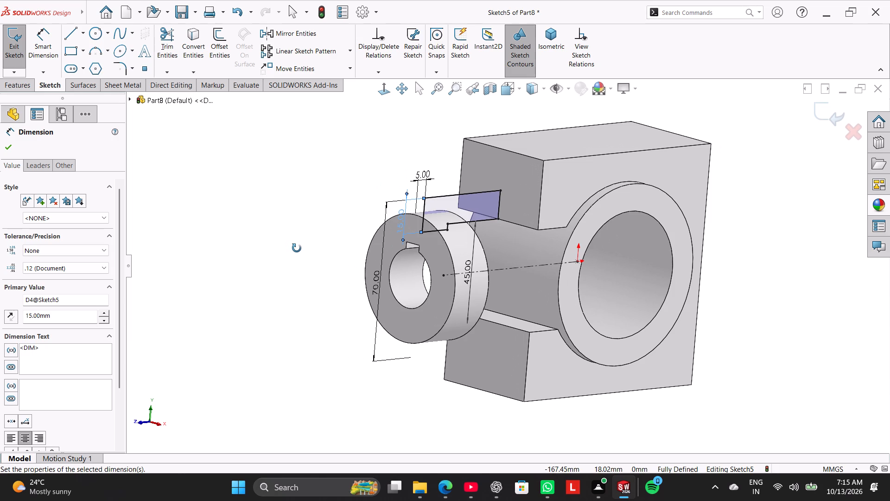
middle_drag(297, 248, 220, 176)
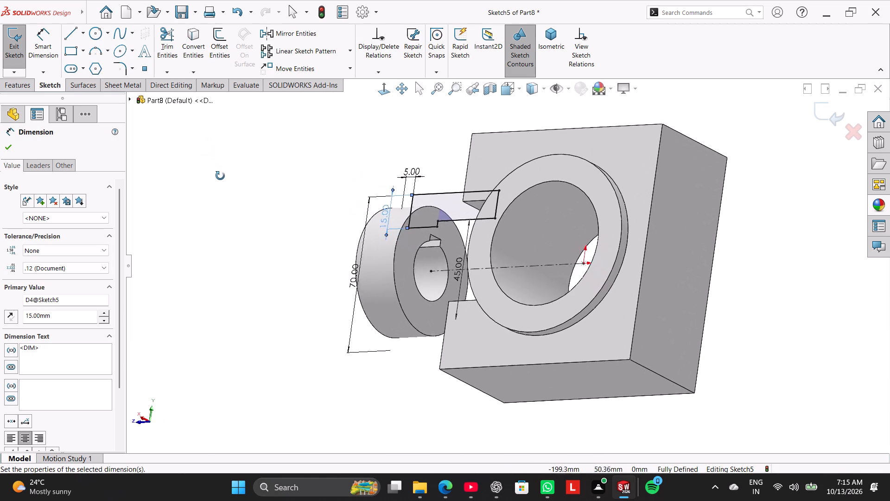
middle_drag(220, 176, 229, 194)
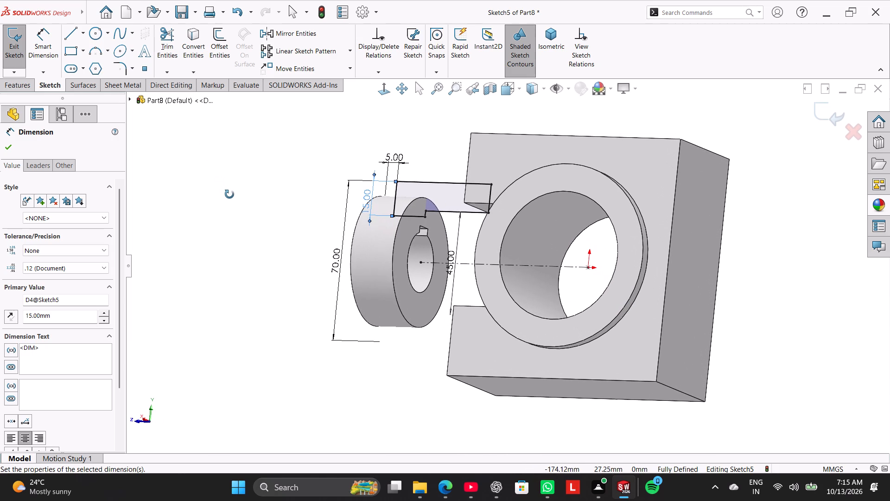
middle_drag(229, 194, 238, 204)
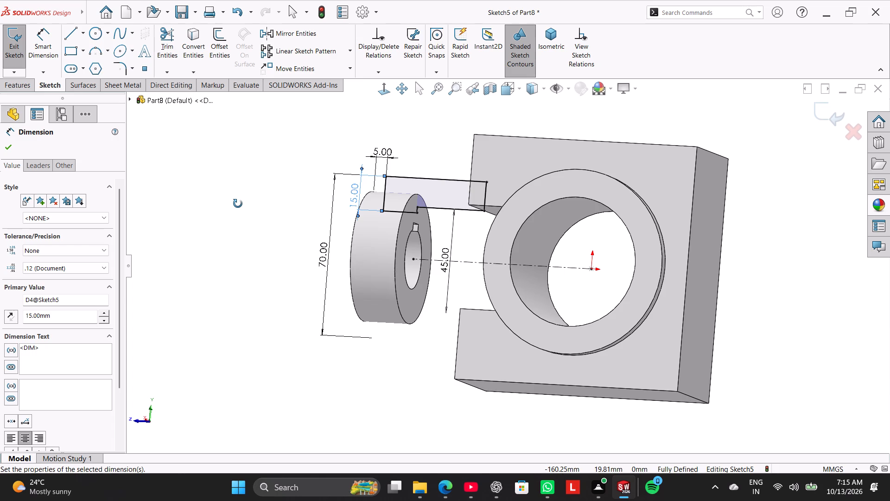
middle_drag(238, 204, 268, 263)
middle_click(268, 263)
middle_click(267, 258)
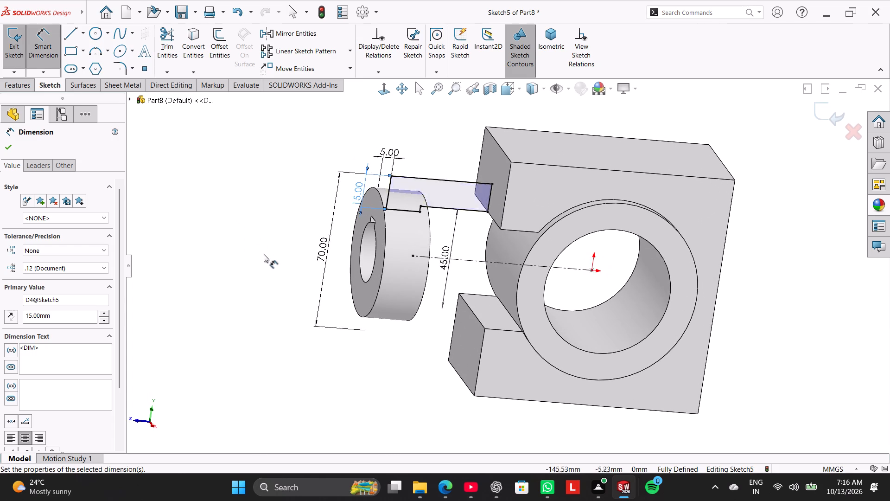
double_click(359, 197)
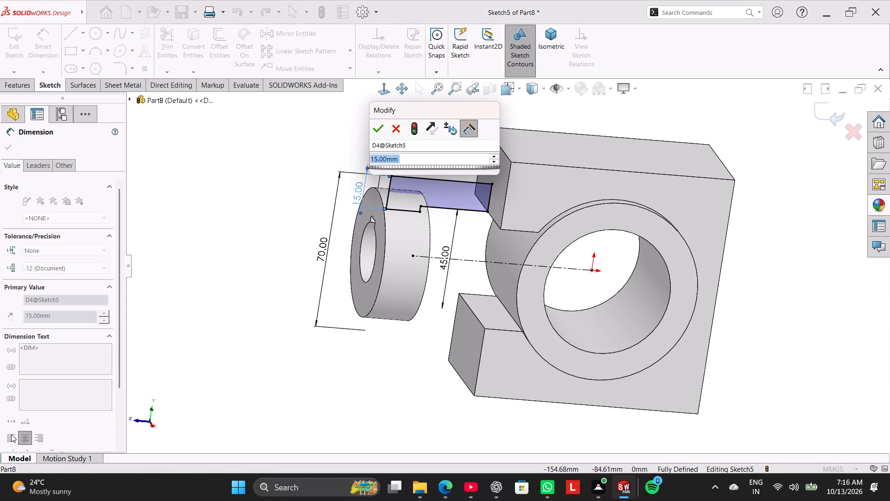
text(18)
key(Return)
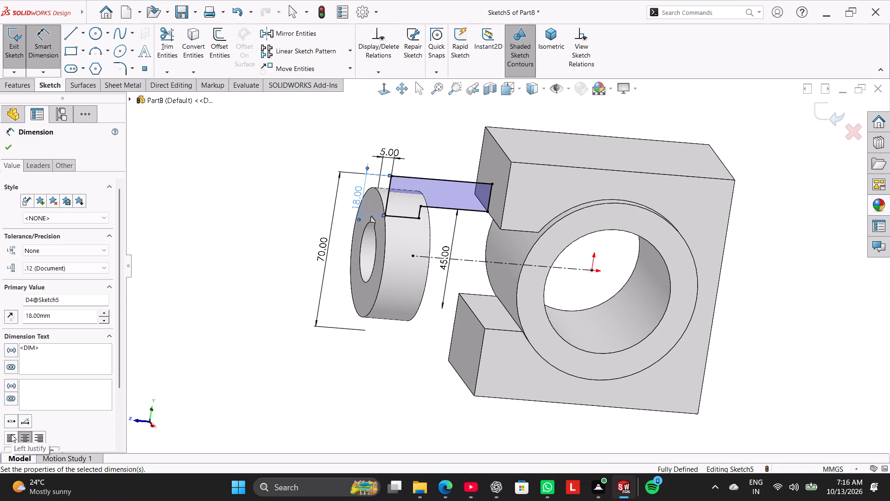
click(265, 195)
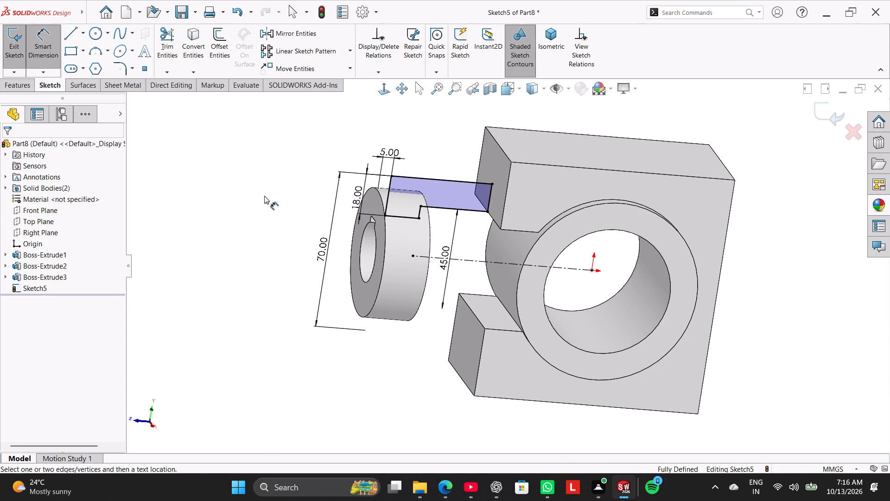
Exit the joining profile's sketch and review the dimensions in the notched block's sketch.
middle_drag(413, 358, 404, 309)
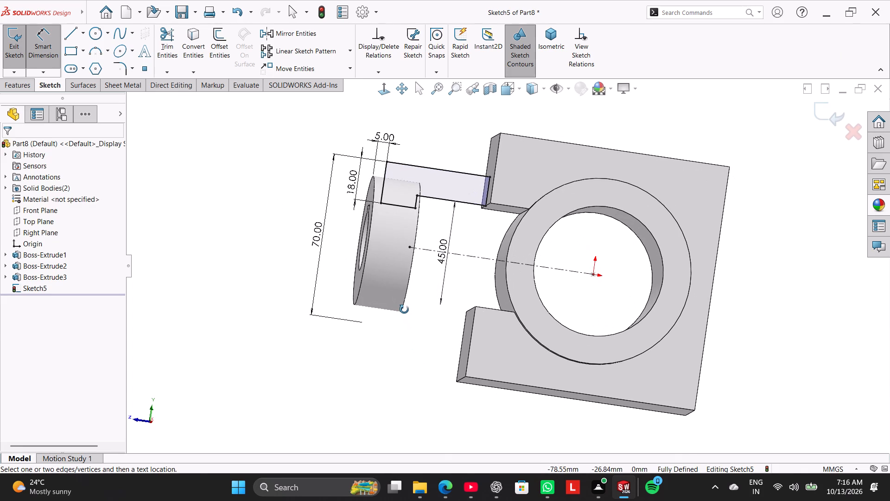
middle_drag(404, 309, 403, 314)
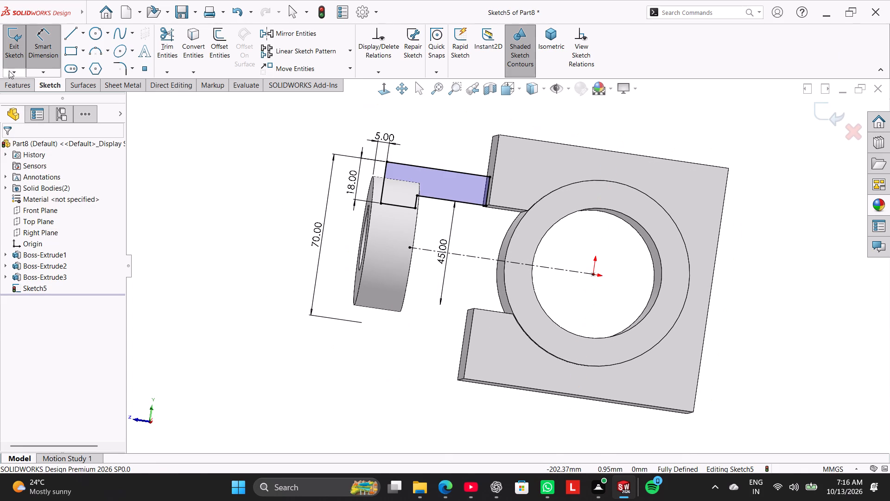
click(8, 56)
click(160, 287)
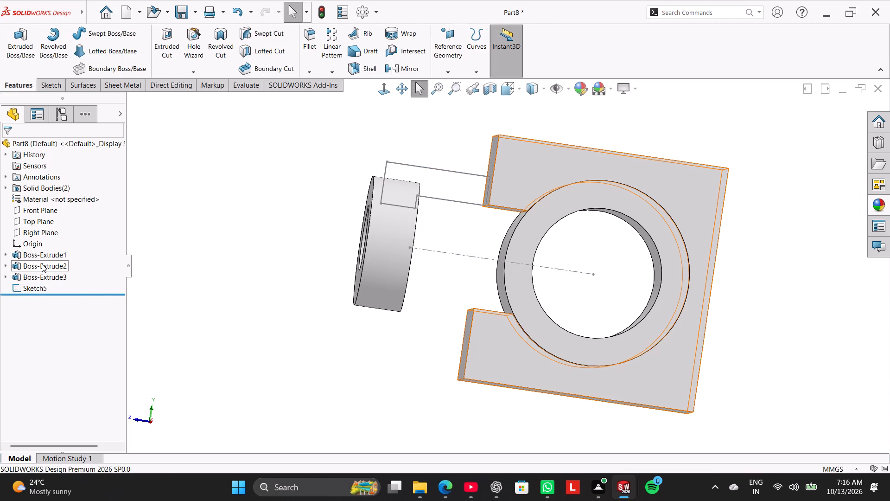
right_click(42, 264)
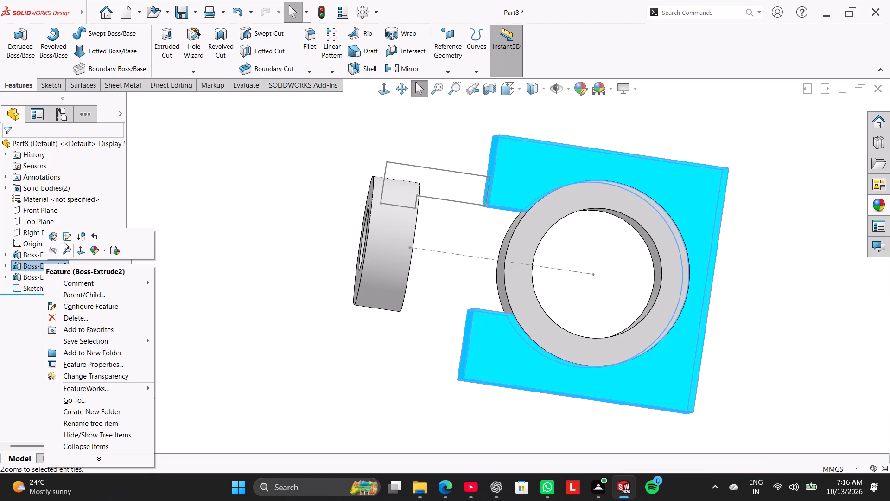
click(64, 242)
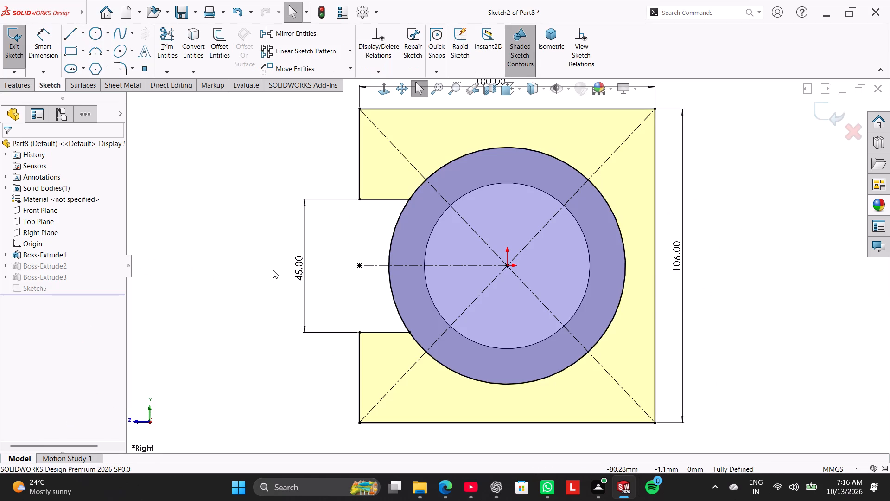
click(20, 59)
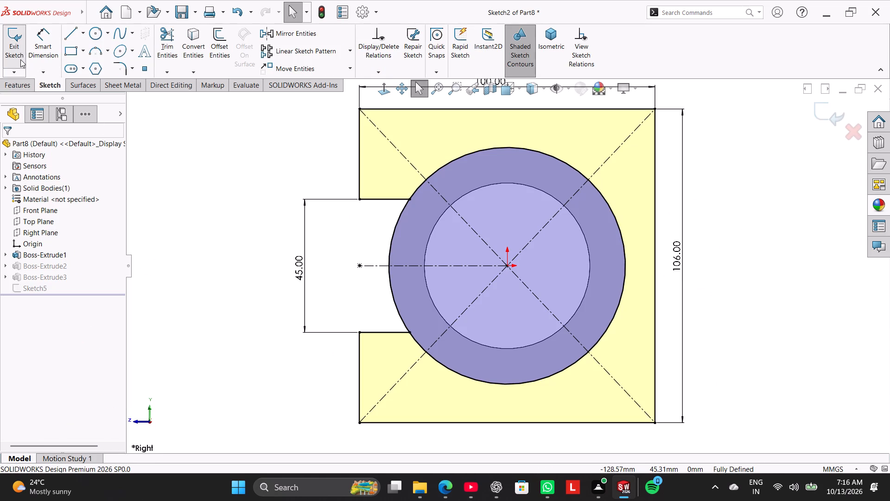
Extrude the joining profile's sketch as a Mid Plane boss 40 mm deep, merged with the block and ring.
click(39, 288)
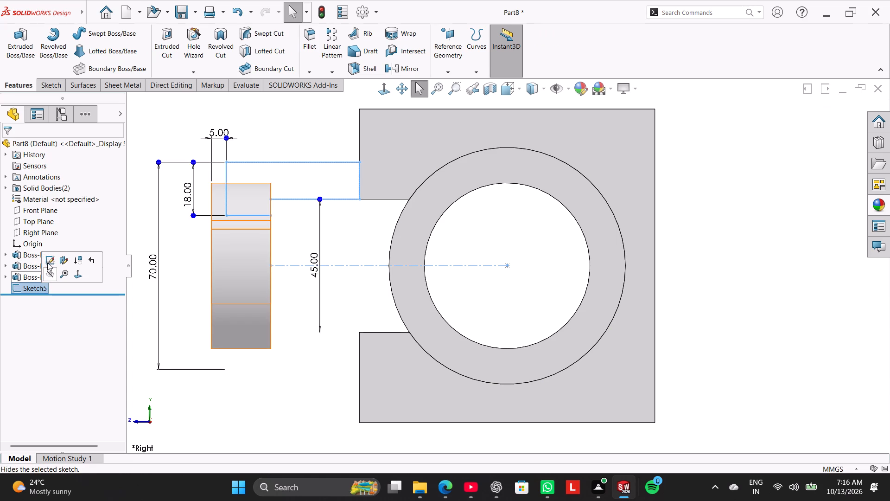
click(47, 263)
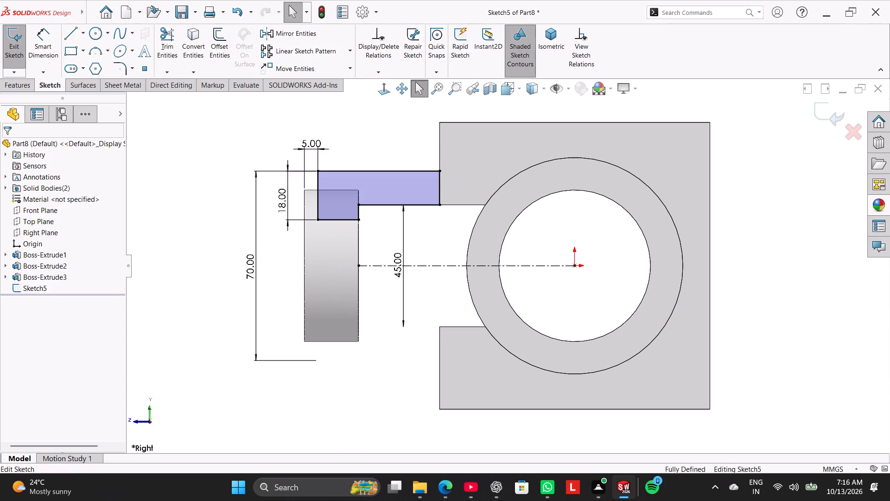
click(26, 90)
click(21, 41)
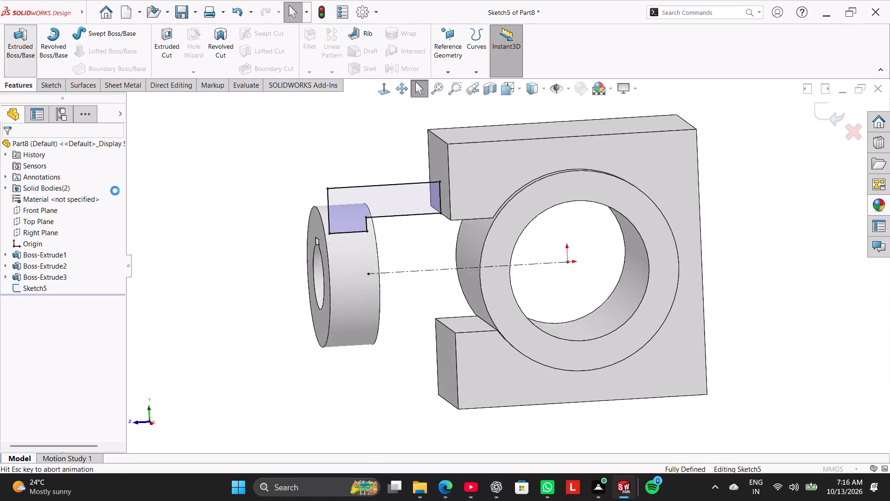
click(64, 213)
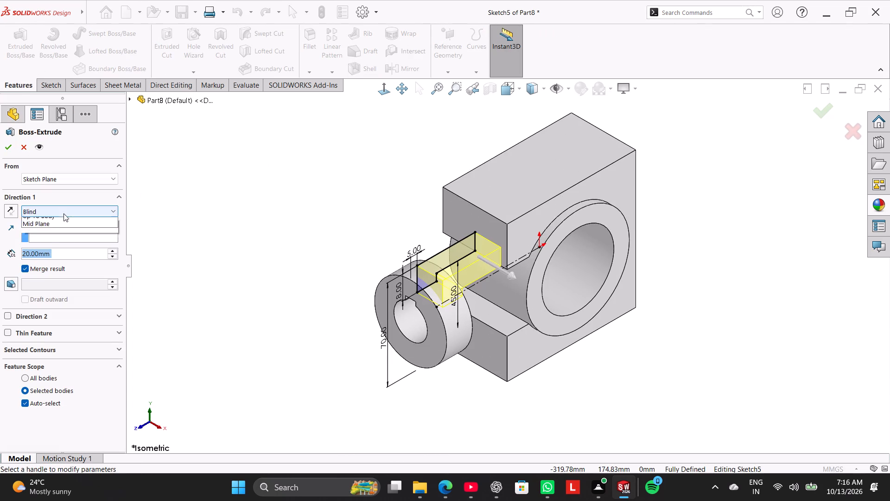
click(66, 271)
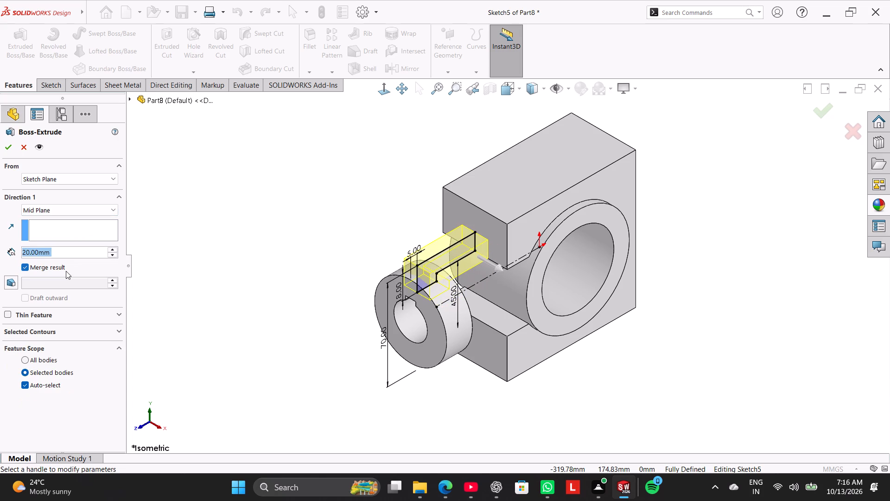
text(40)
key(Return)
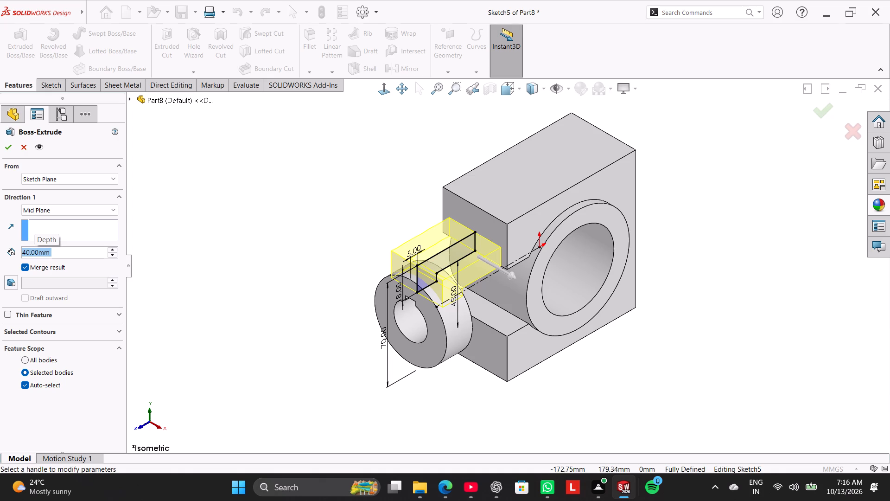
click(5, 145)
click(260, 232)
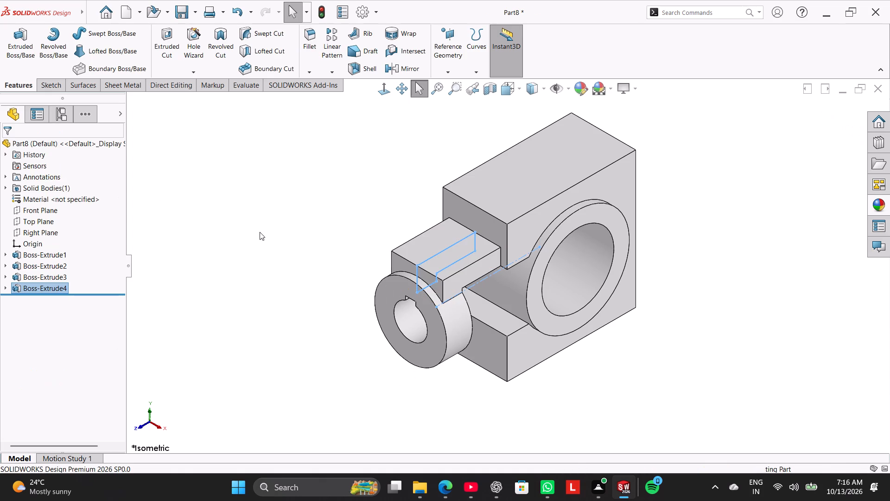
Mirror the joining boss about the Top Plane.
middle_drag(319, 243, 309, 141)
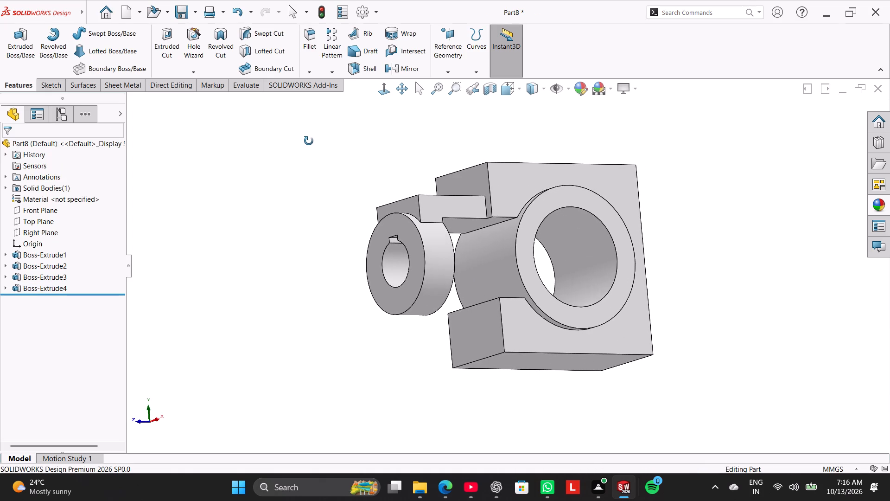
middle_drag(309, 141, 318, 229)
middle_drag(312, 228, 282, 143)
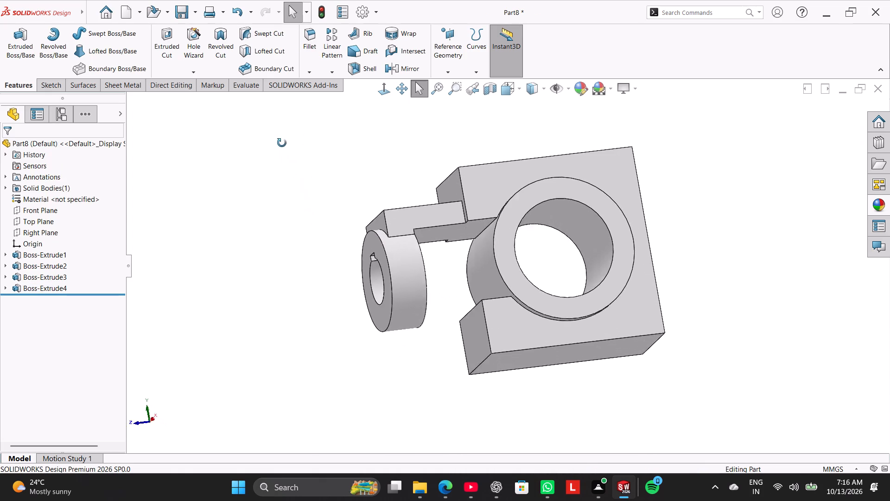
middle_drag(282, 143, 306, 251)
right_drag(382, 279, 420, 261)
click(331, 264)
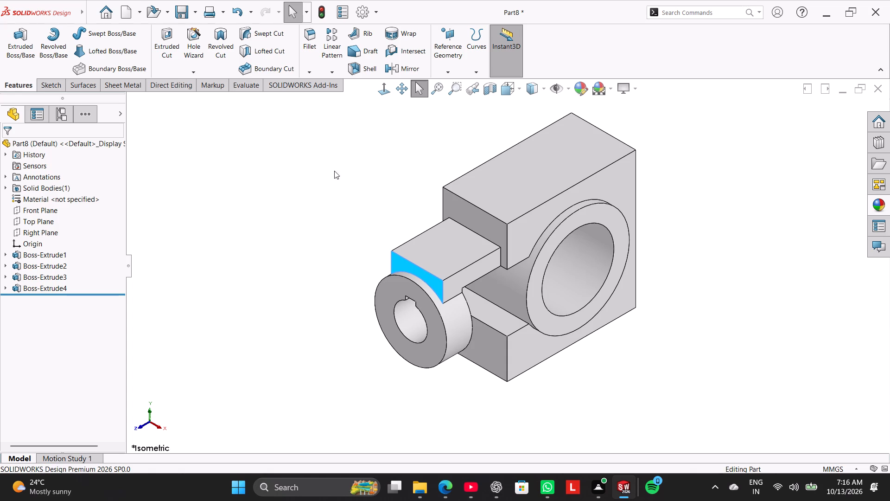
click(51, 287)
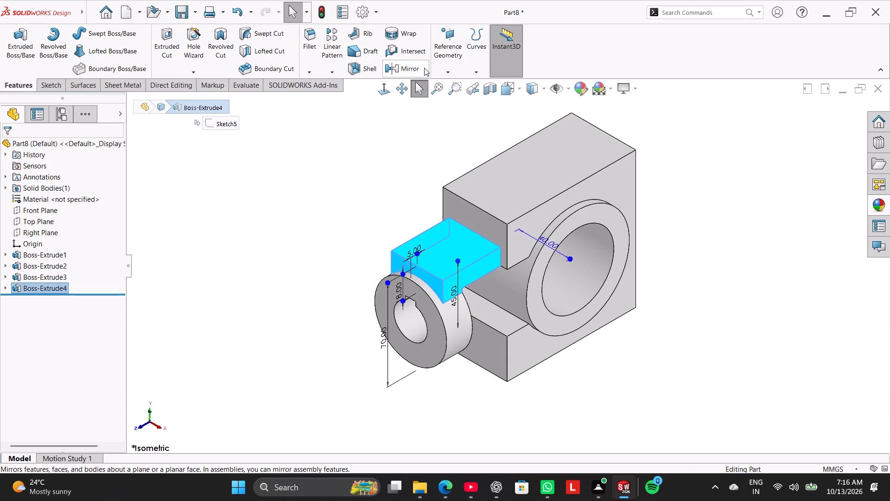
ctrl+click(44, 222)
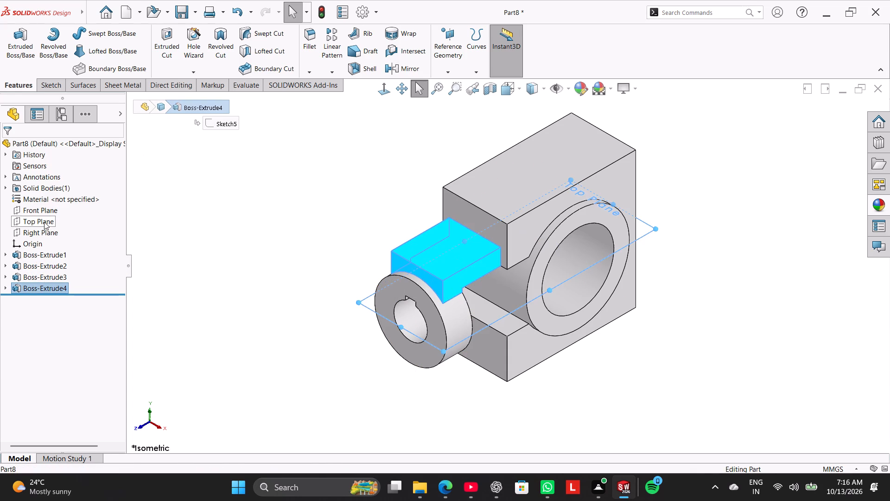
ctrl+click(391, 70)
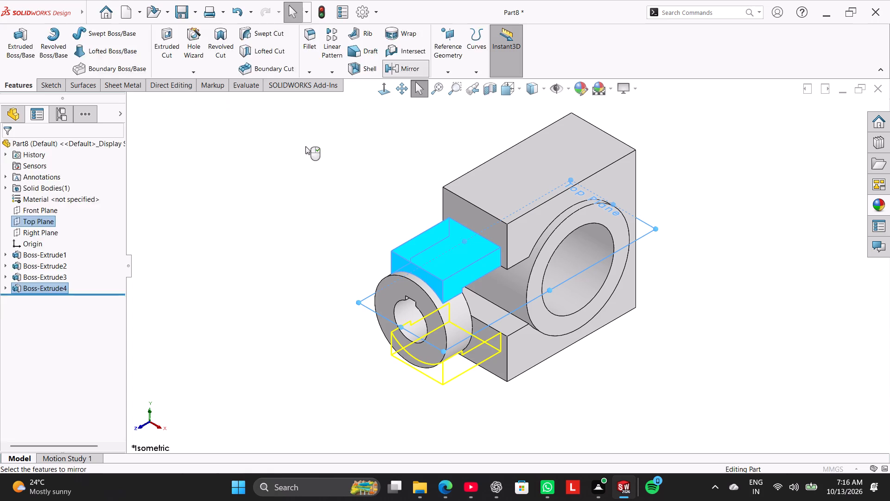
right_click(278, 174)
click(307, 238)
click(280, 226)
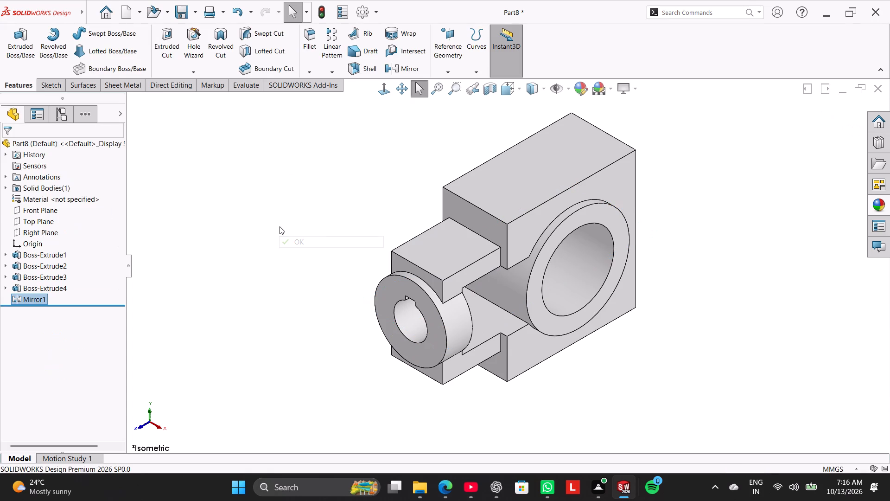
On the notched block's end face above the joining boss, sketch a corner rectangle about 22 by 7 mm down from the top edge.
right_drag(276, 231, 327, 190)
right_drag(273, 242, 345, 199)
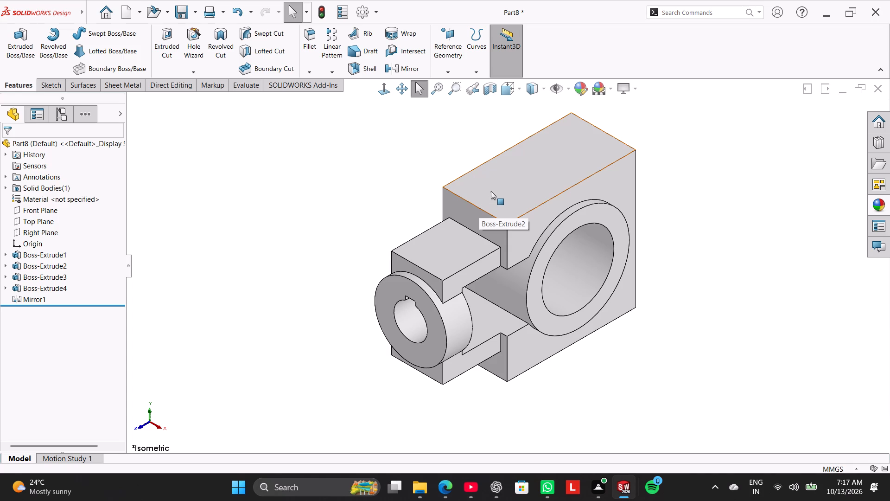
right_click(477, 216)
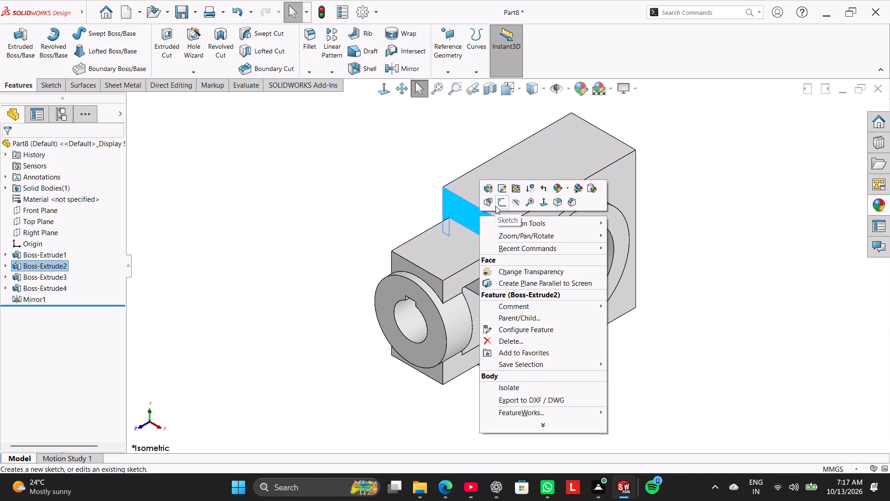
click(500, 206)
click(285, 213)
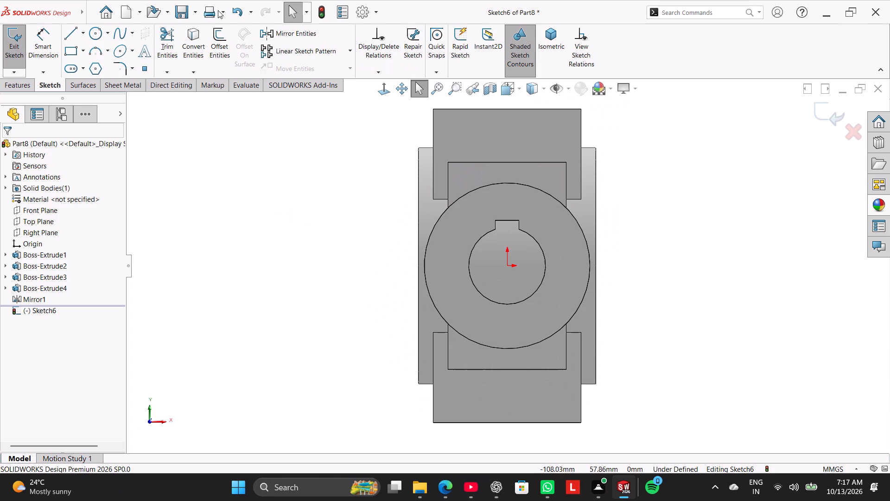
click(71, 52)
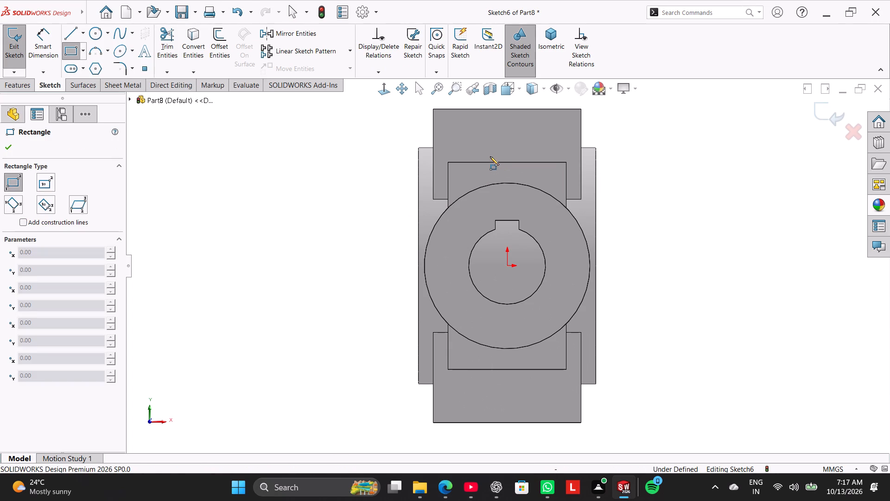
middle_drag(341, 164, 358, 183)
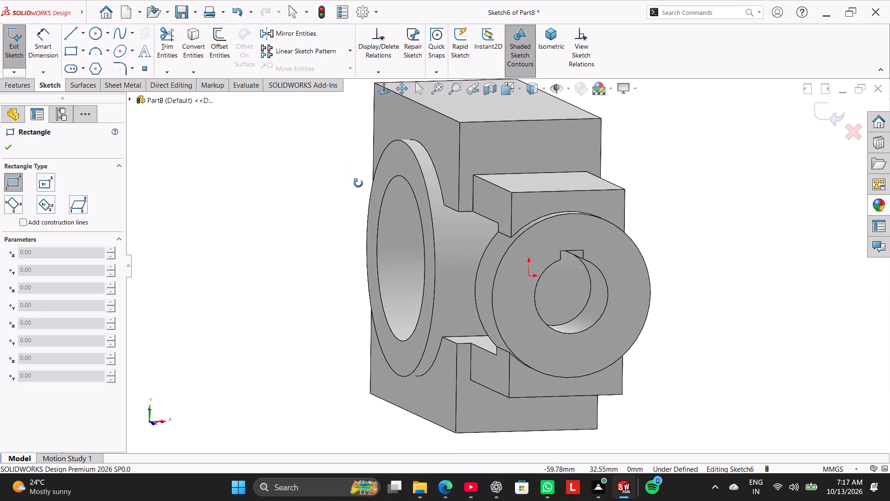
middle_drag(358, 183, 357, 205)
click(385, 88)
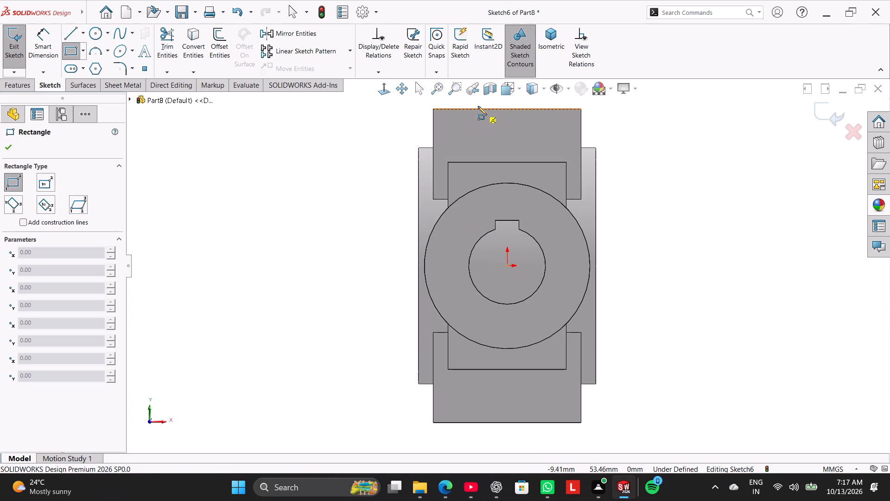
click(475, 109)
click(541, 130)
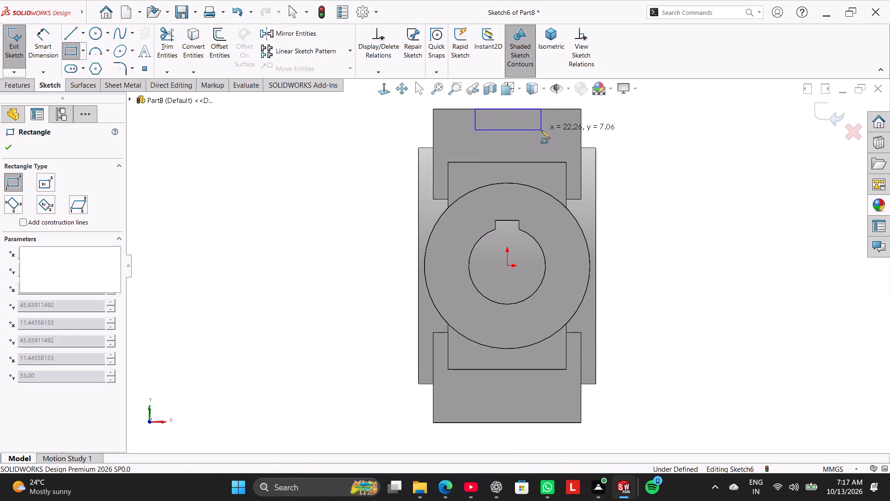
right_click(350, 133)
click(382, 139)
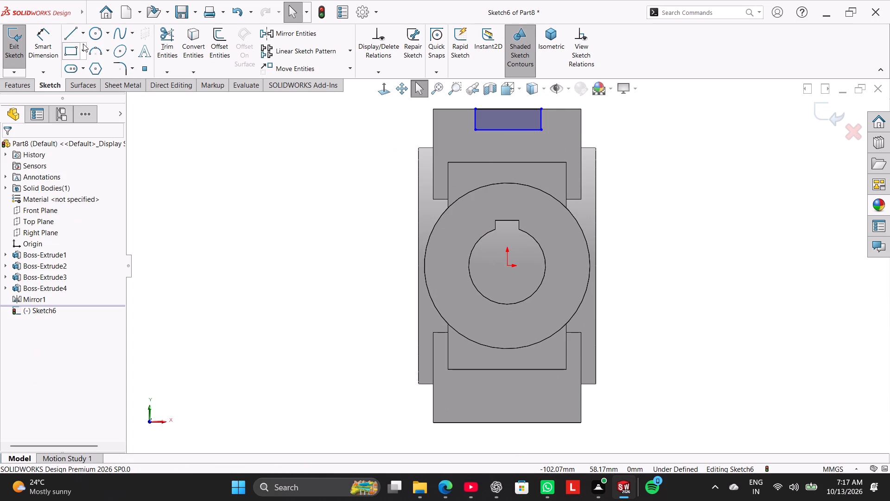
Dimension the rectangle 10 mm high and 30 mm wide.
click(55, 49)
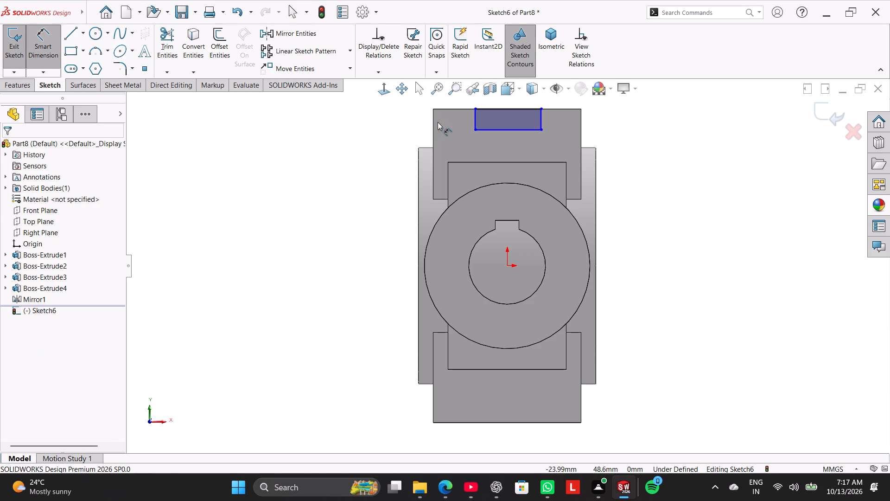
click(474, 124)
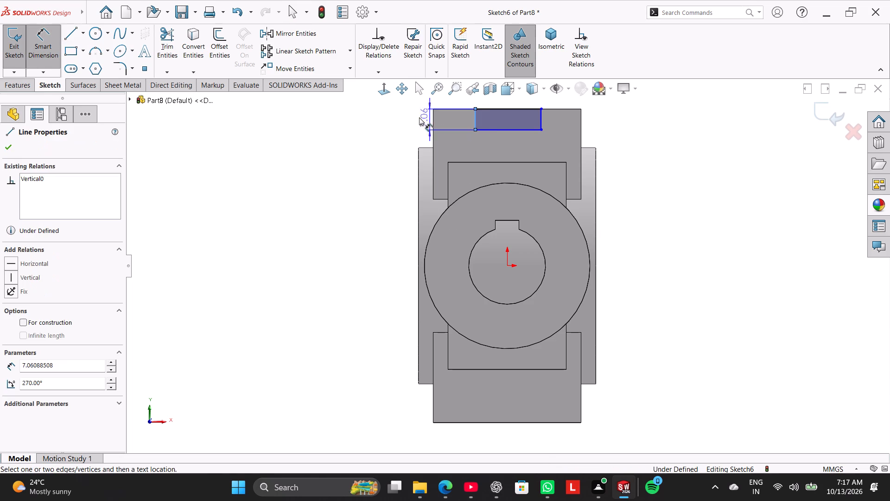
click(397, 118)
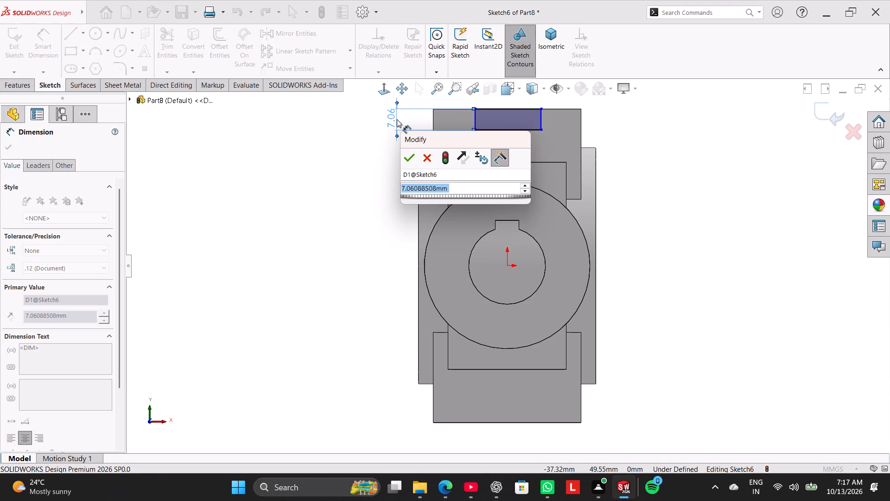
text(10)
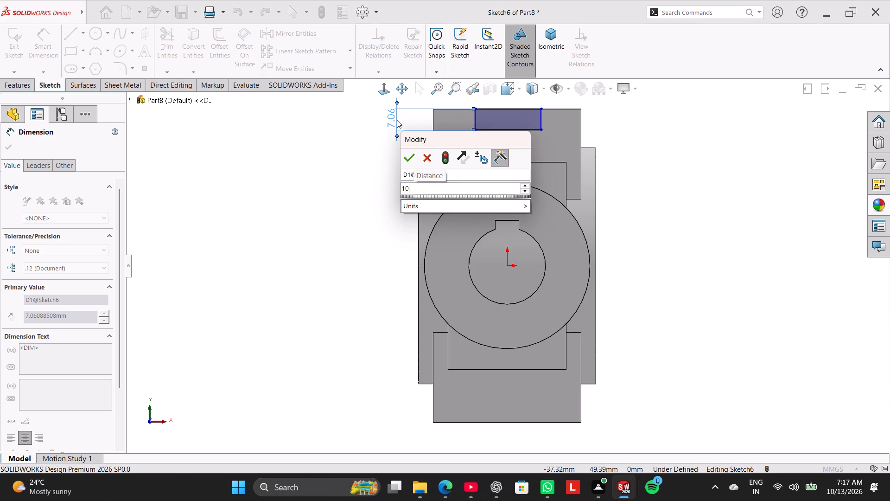
key(Return)
click(375, 174)
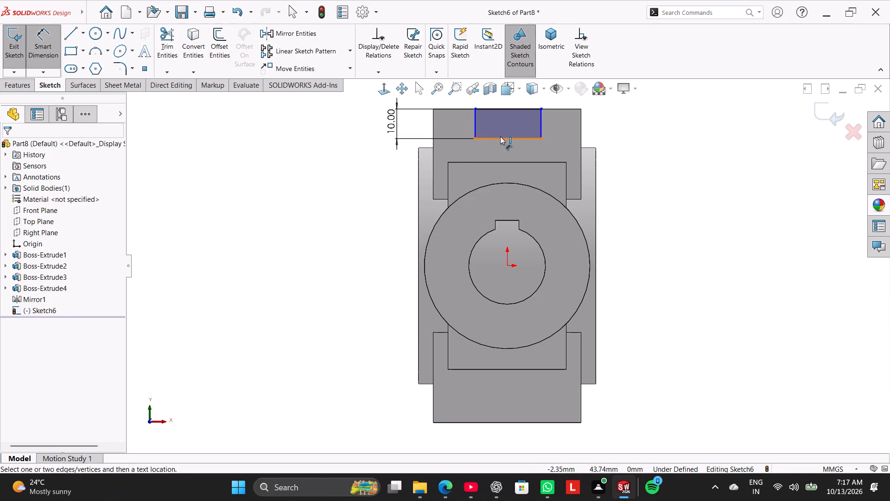
drag(501, 136, 502, 141)
click(501, 154)
text(30)
key(Return)
click(626, 137)
right_click(627, 133)
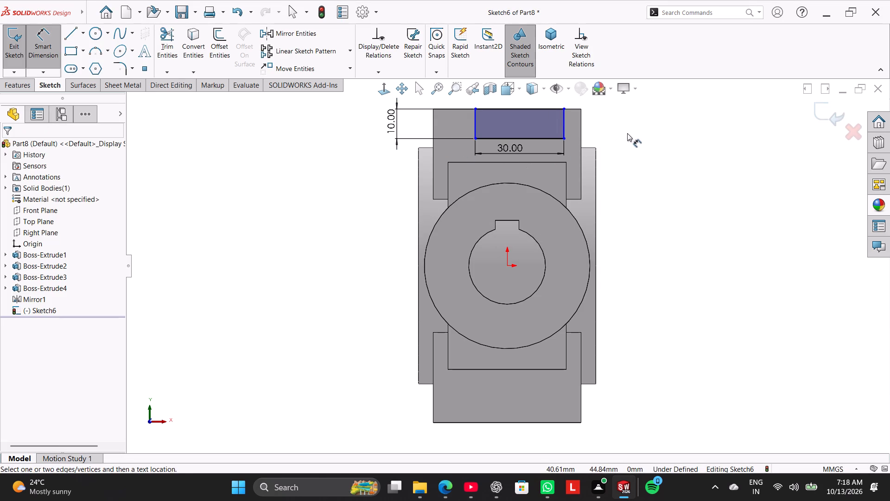
click(648, 162)
Add a Vertical relation between the midpoint of the rectangle's top line and the origin.
scroll(528, 119, down, 6)
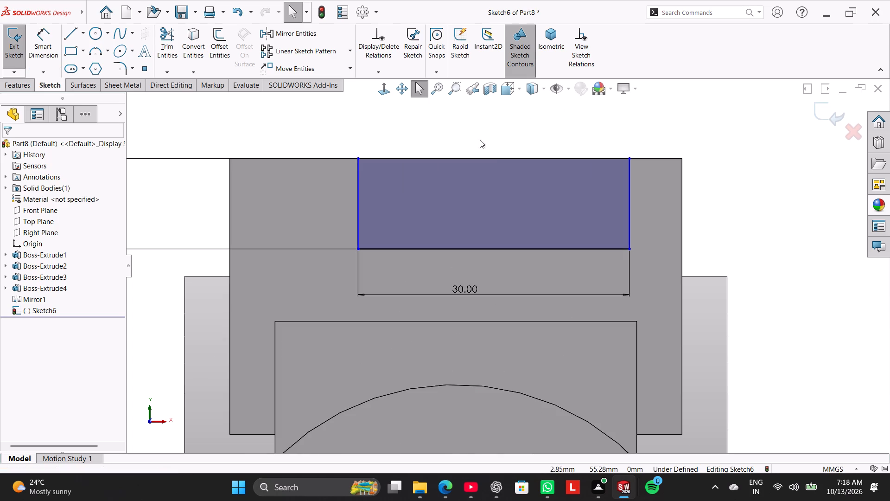
ctrl+click(493, 159)
ctrl+scroll(475, 235, up, 5)
ctrl+scroll(505, 281, up, 3)
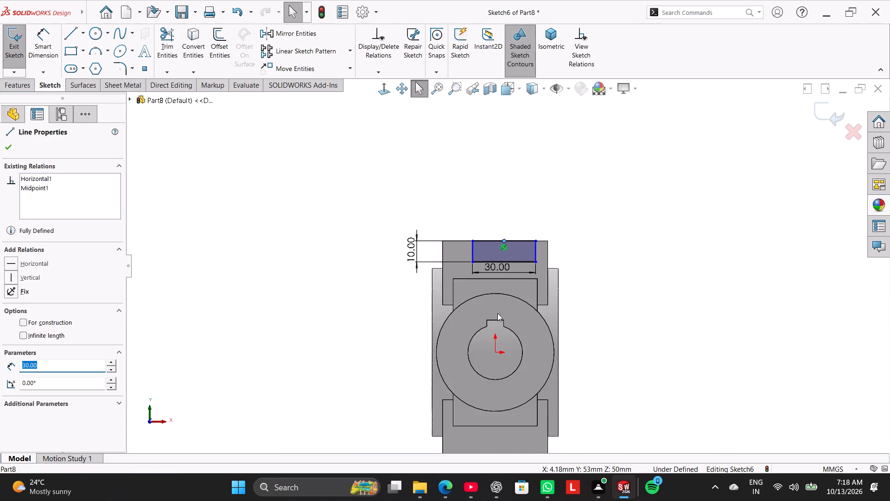
ctrl+scroll(496, 323, down, 4)
ctrl+scroll(496, 326, up, 3)
ctrl+scroll(498, 325, down, 5)
ctrl+click(512, 302)
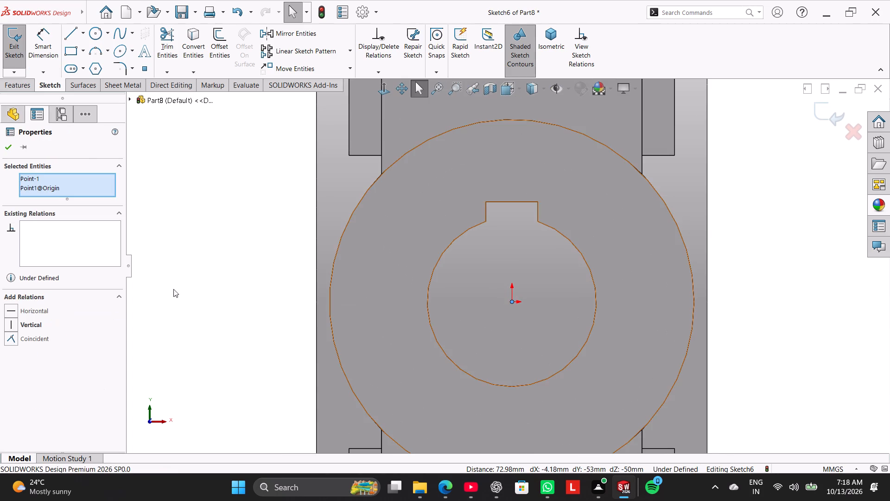
click(34, 324)
scroll(235, 285, up, 6)
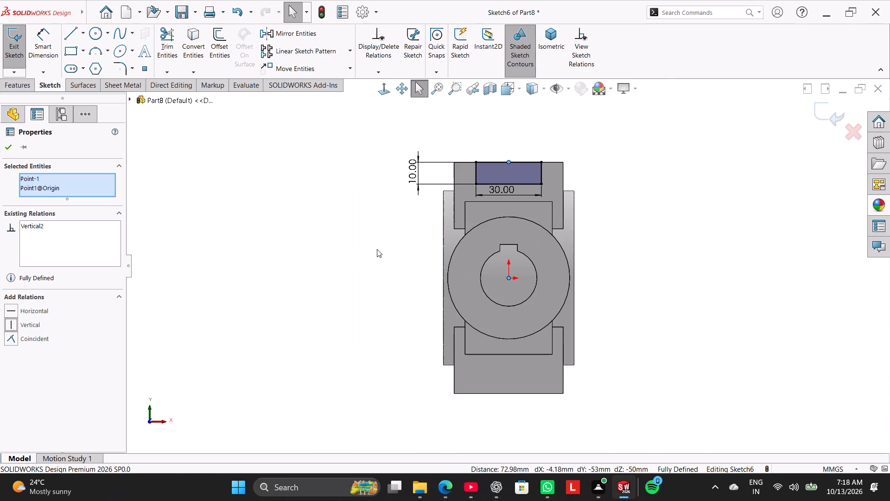
click(618, 205)
Cut the 30 by 10 mm rectangle Through All along the notched block to form the top slot.
middle_drag(571, 141, 547, 214)
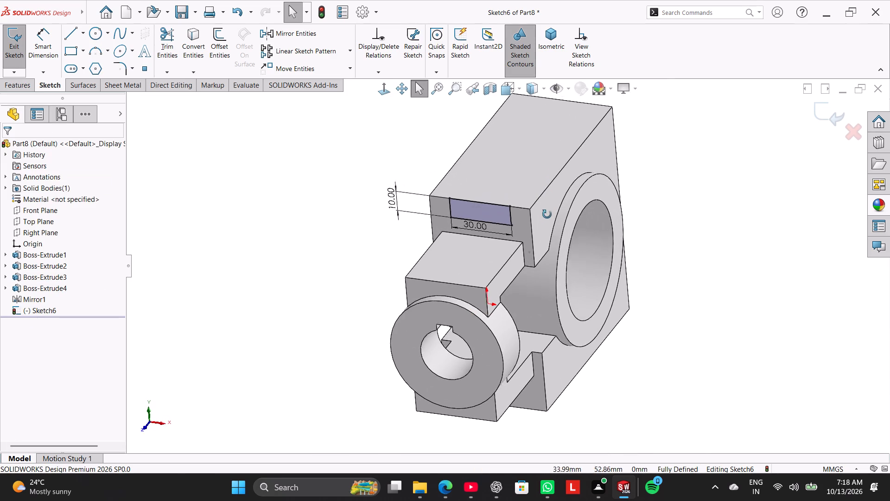
middle_drag(547, 214, 546, 217)
click(15, 87)
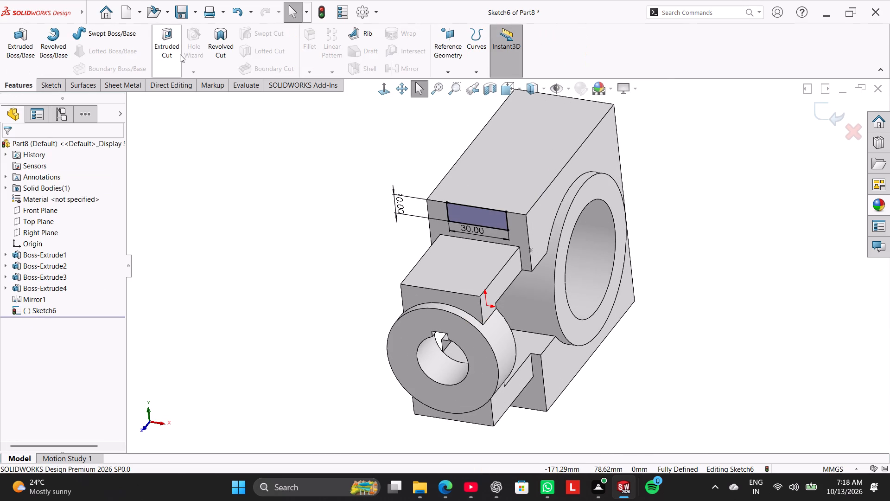
click(180, 53)
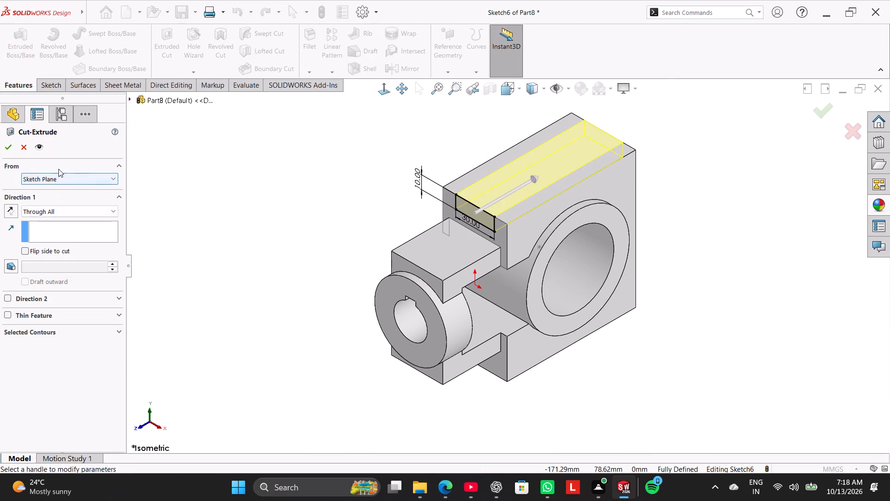
click(11, 148)
click(209, 161)
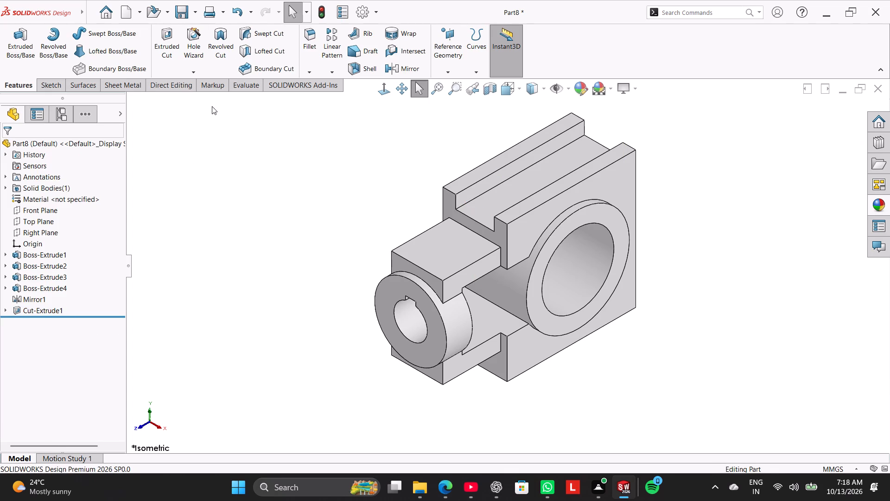
Mirror the slot cut about the Top Plane.
ctrl+click(57, 307)
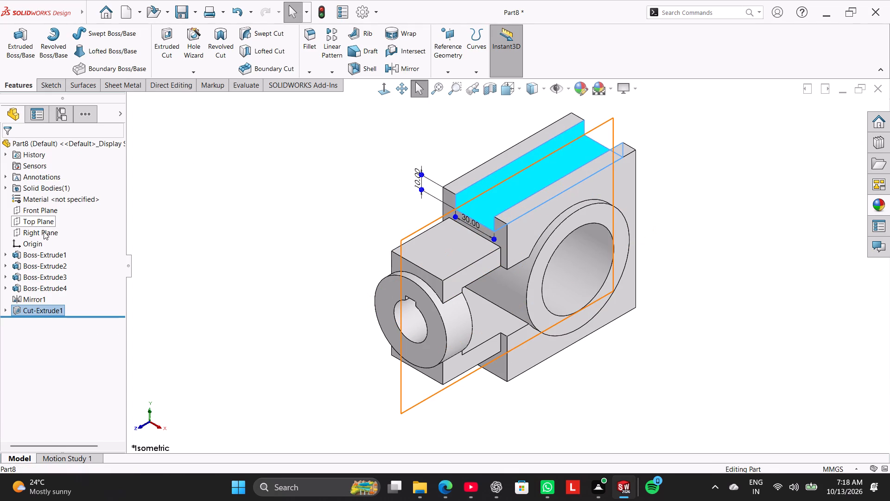
ctrl+click(44, 226)
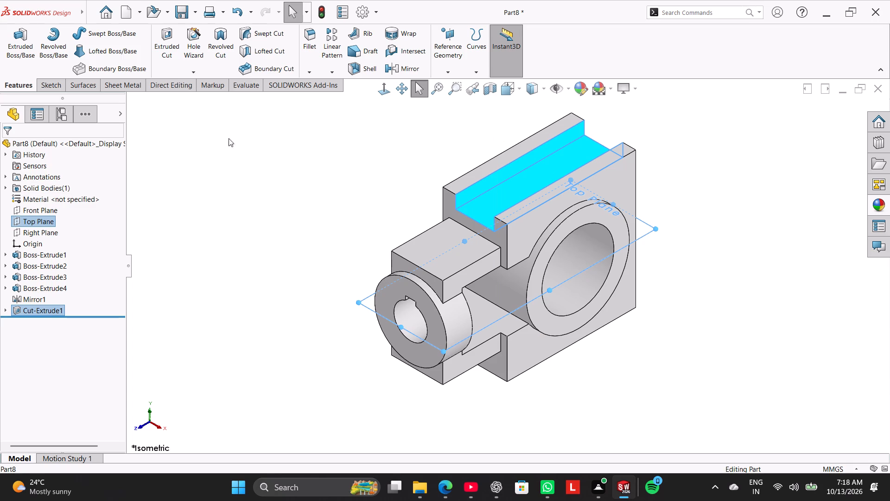
ctrl+click(388, 72)
right_click(324, 180)
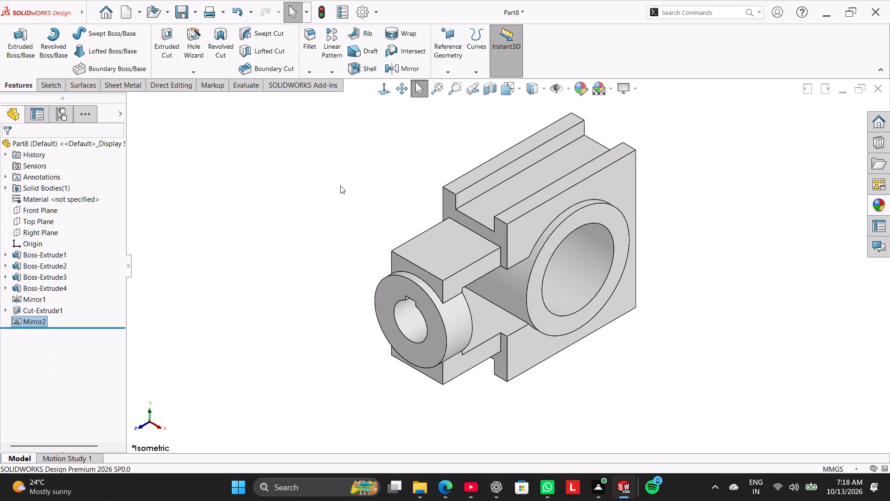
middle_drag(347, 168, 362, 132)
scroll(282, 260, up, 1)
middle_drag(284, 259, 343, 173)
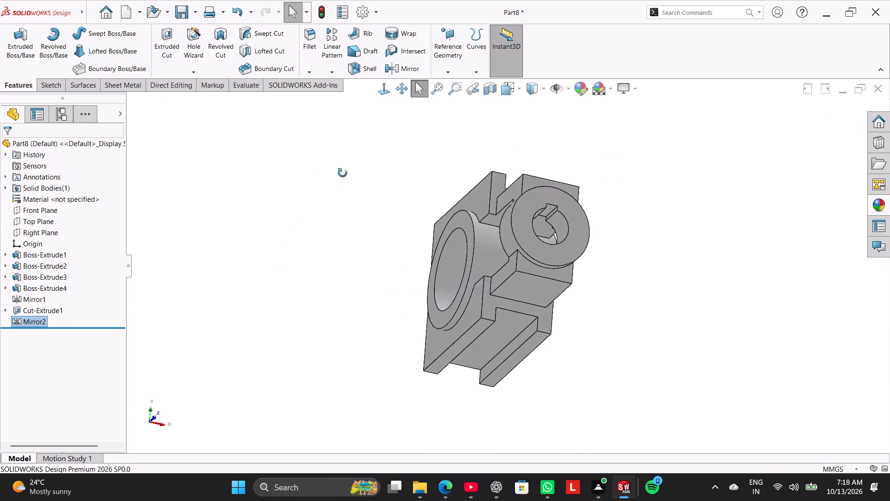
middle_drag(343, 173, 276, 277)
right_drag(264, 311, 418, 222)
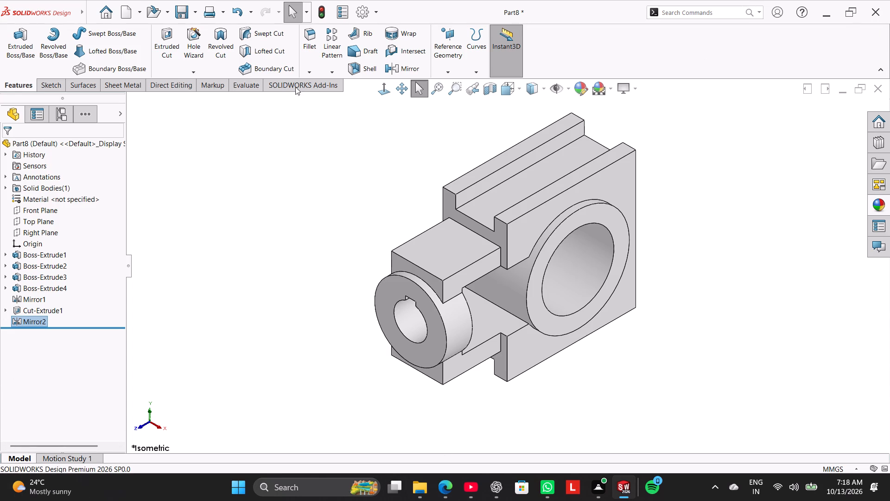
Save the part as Double Bore Bearing Housing in the Worked folder.
click(178, 6)
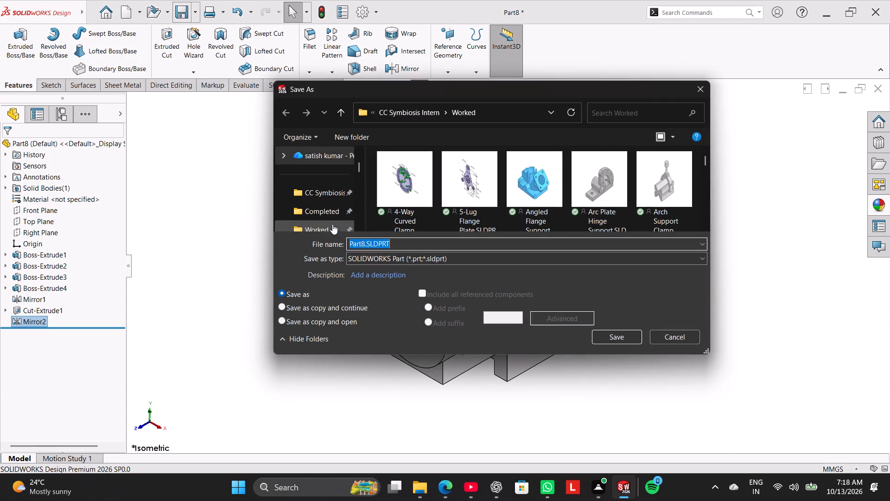
key(ctrl+v)
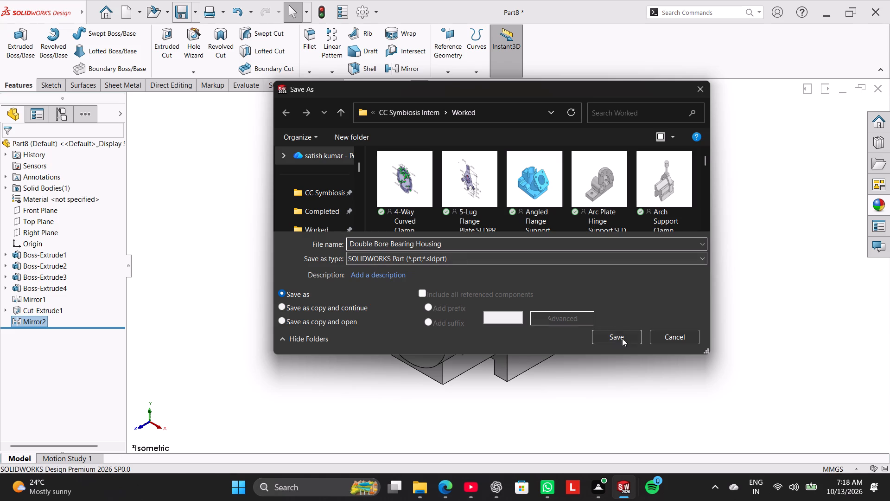
click(624, 337)
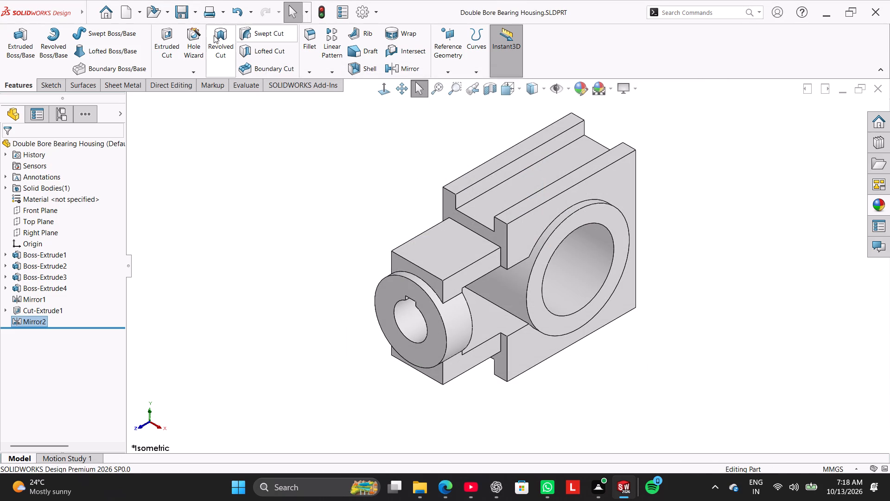
Export the part in Adobe Portable Document Format (*.pdf) to the Worked folder under the same name.
click(198, 13)
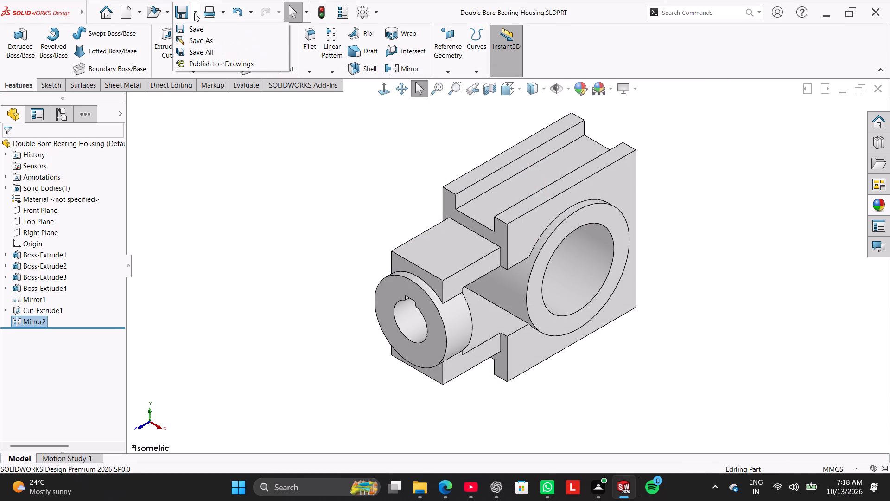
click(202, 38)
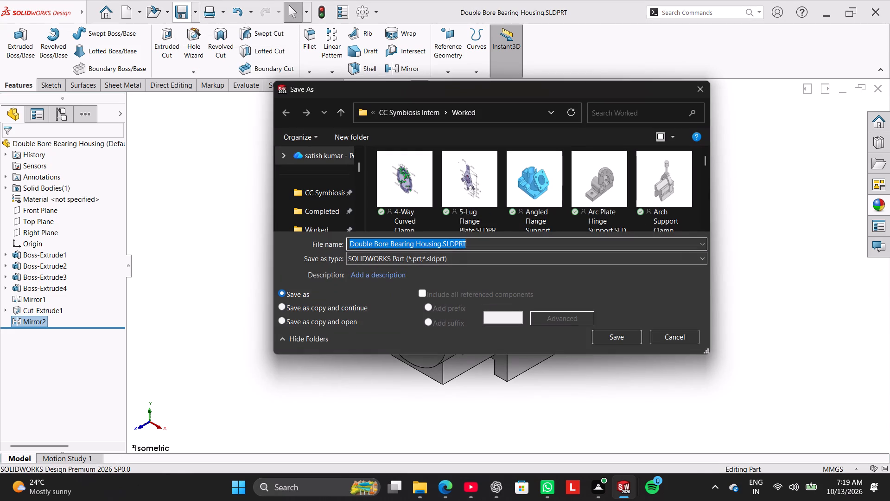
click(415, 258)
click(496, 86)
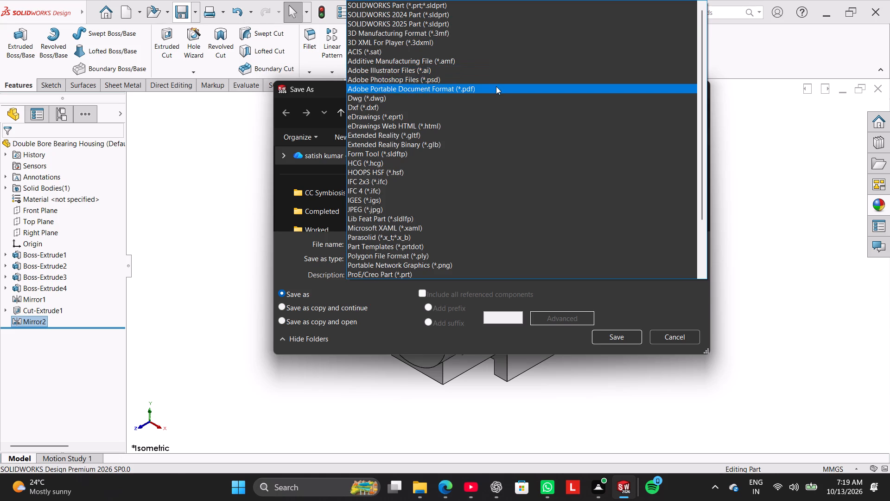
click(615, 354)
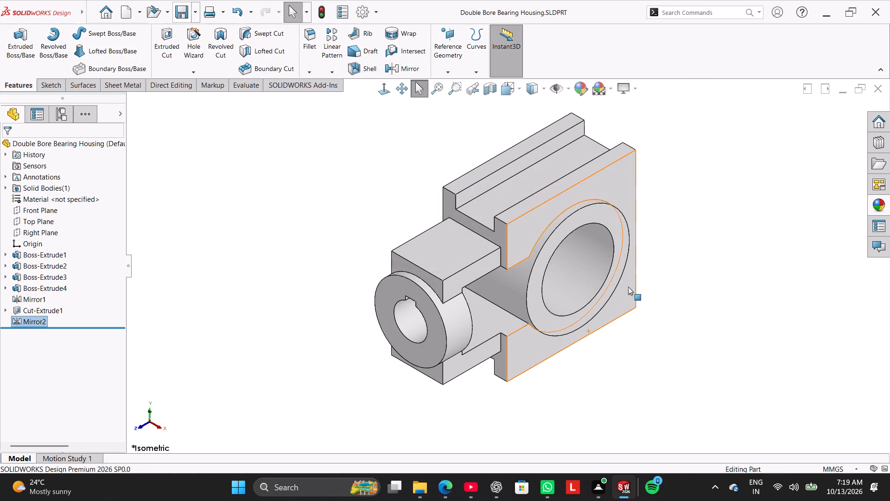
Close the Double Bore Bearing Housing part.
click(877, 89)
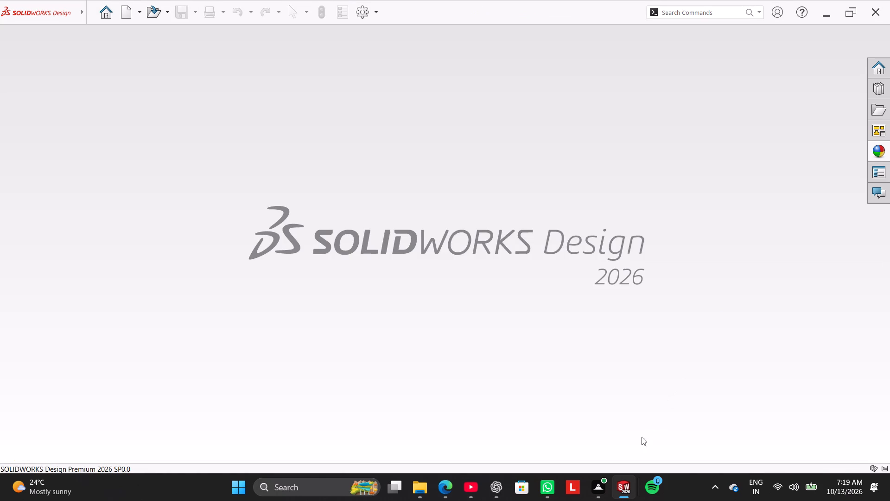